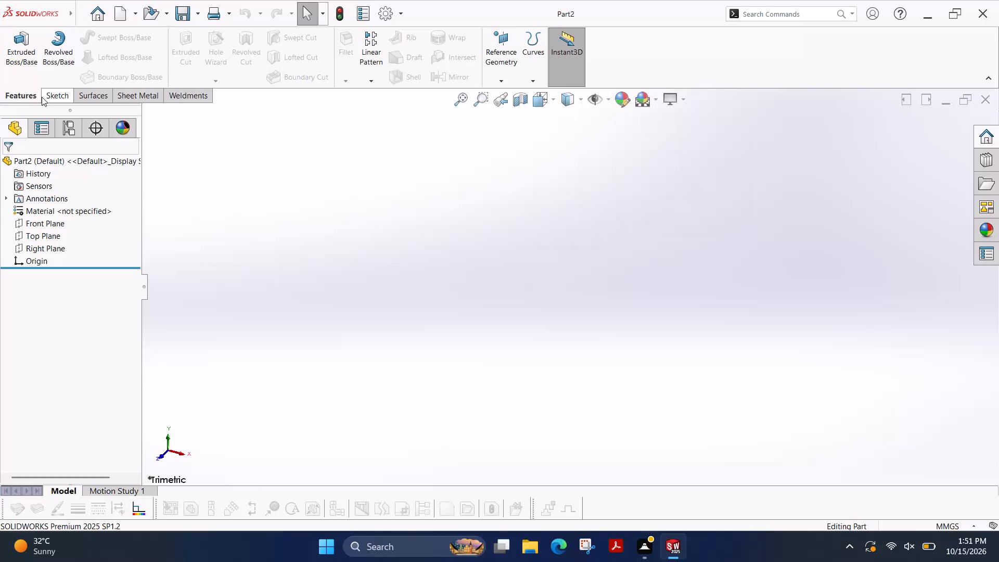
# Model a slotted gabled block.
# Start a new sketch on the Front Plane.
pyautogui.click(48, 96)
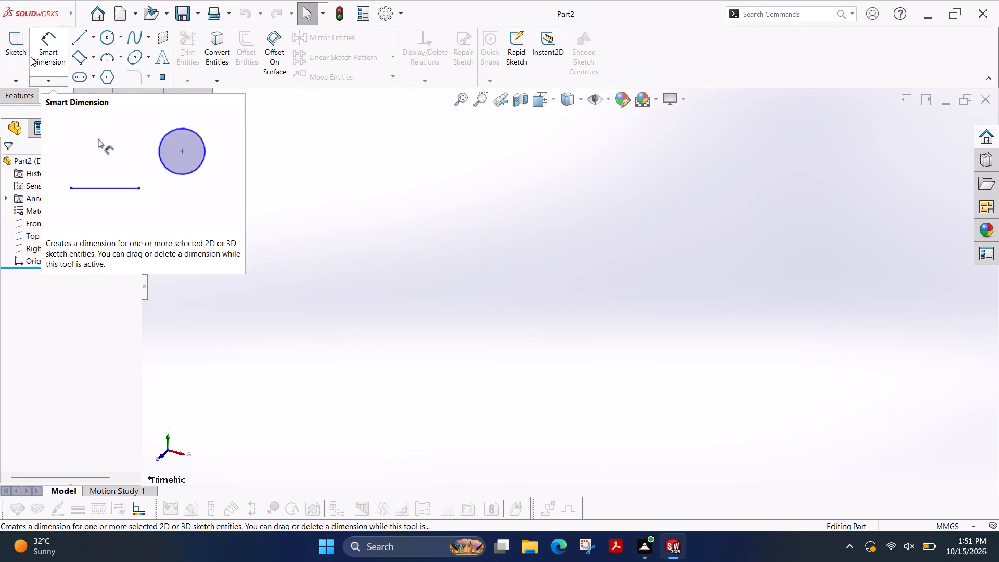
pyautogui.click(17, 50)
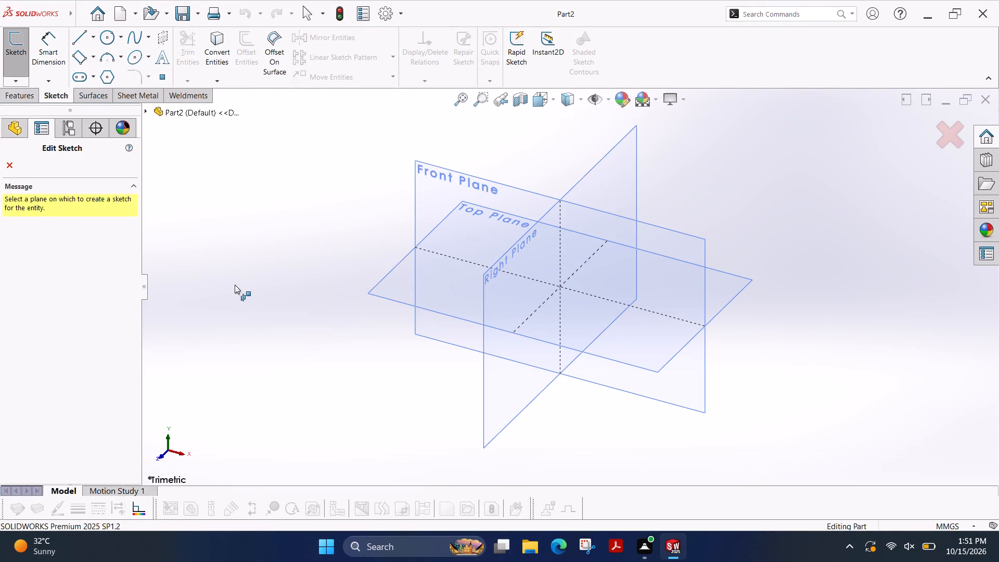
pyautogui.click(435, 191)
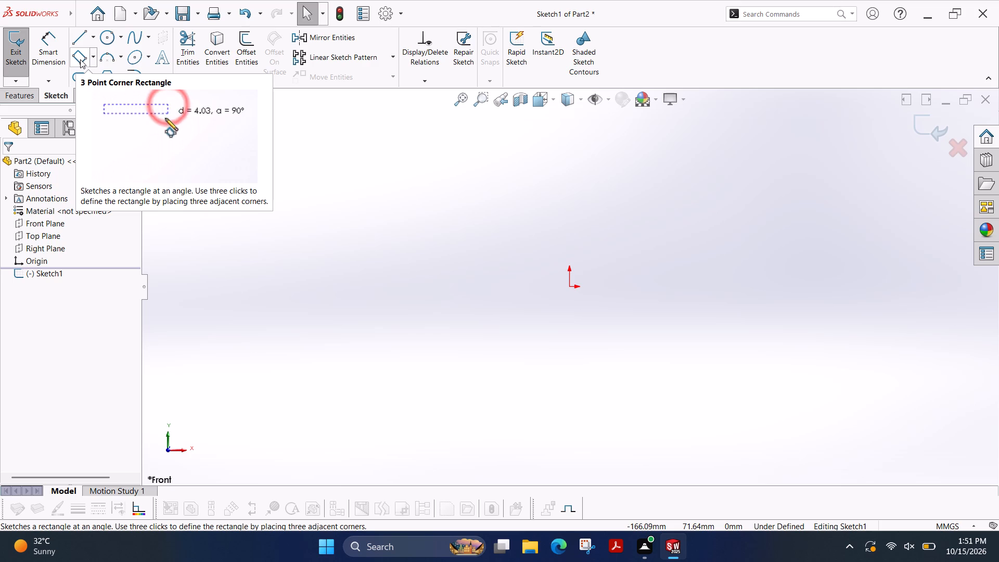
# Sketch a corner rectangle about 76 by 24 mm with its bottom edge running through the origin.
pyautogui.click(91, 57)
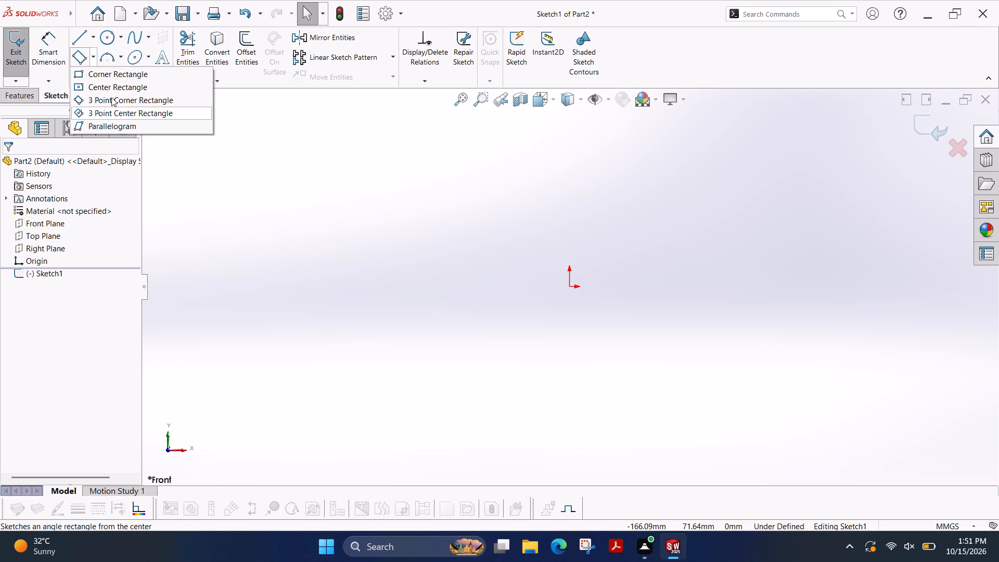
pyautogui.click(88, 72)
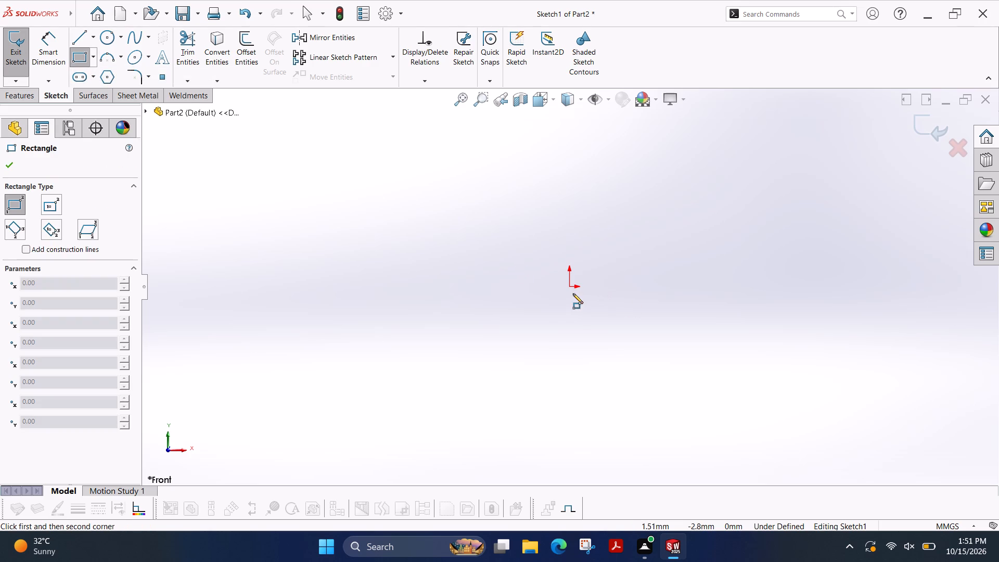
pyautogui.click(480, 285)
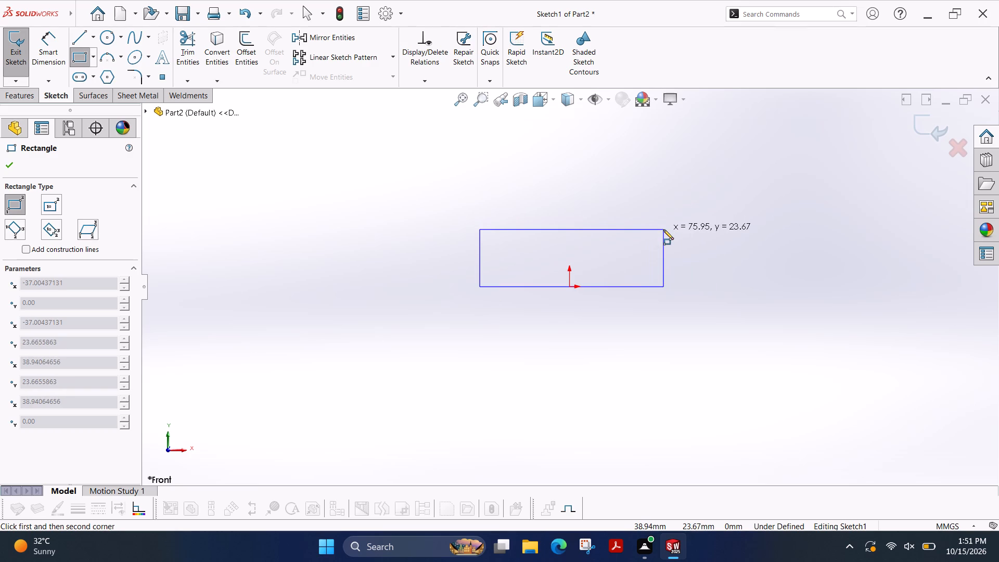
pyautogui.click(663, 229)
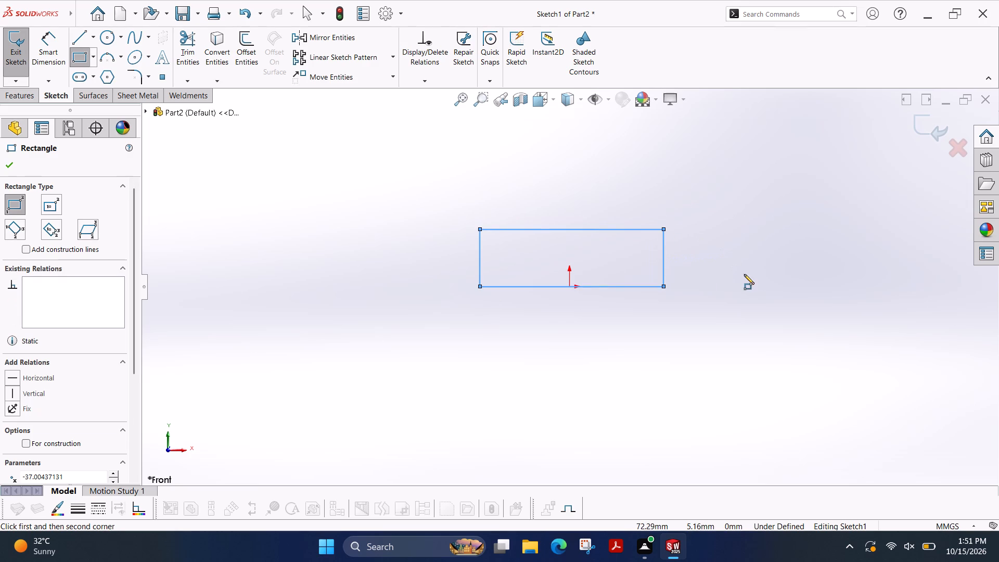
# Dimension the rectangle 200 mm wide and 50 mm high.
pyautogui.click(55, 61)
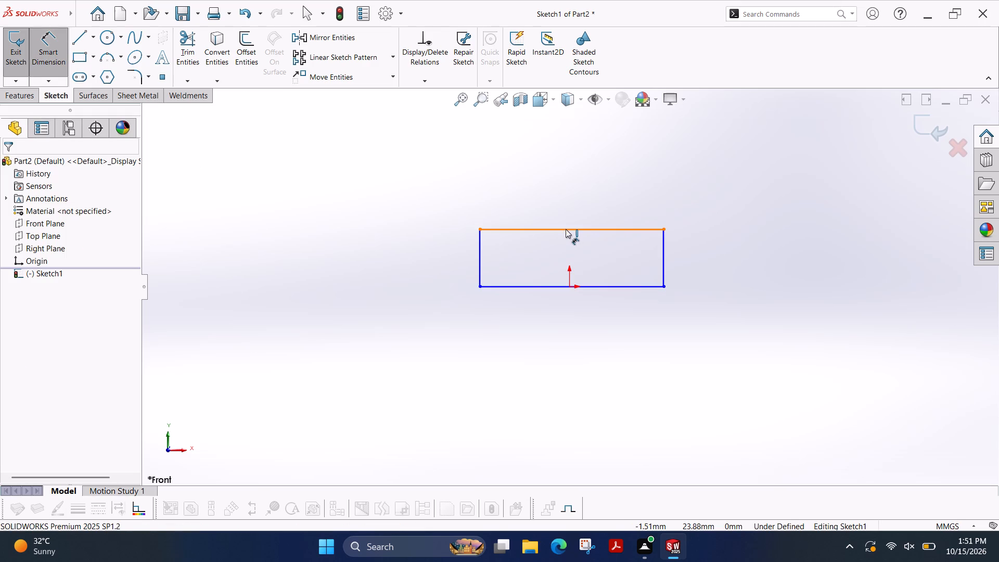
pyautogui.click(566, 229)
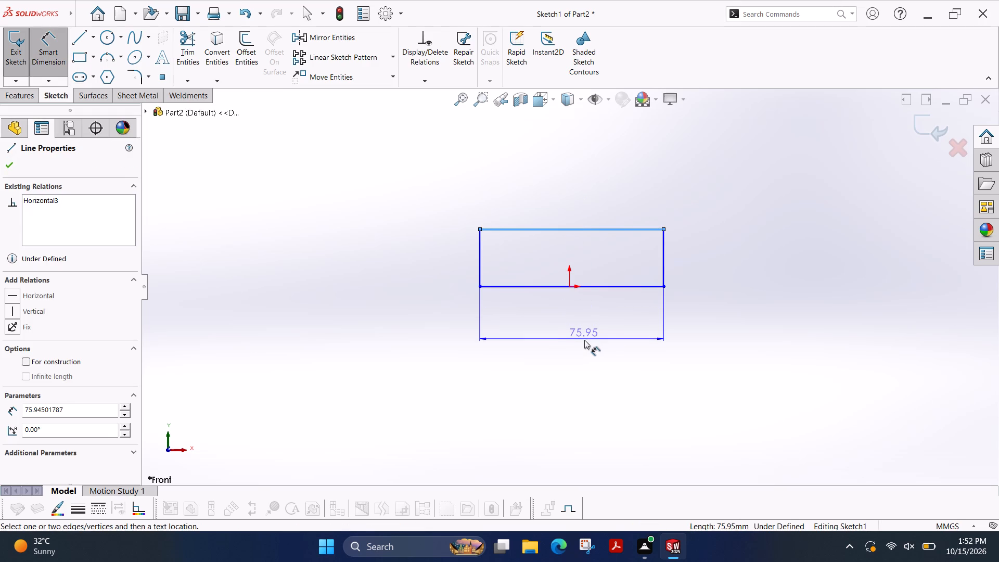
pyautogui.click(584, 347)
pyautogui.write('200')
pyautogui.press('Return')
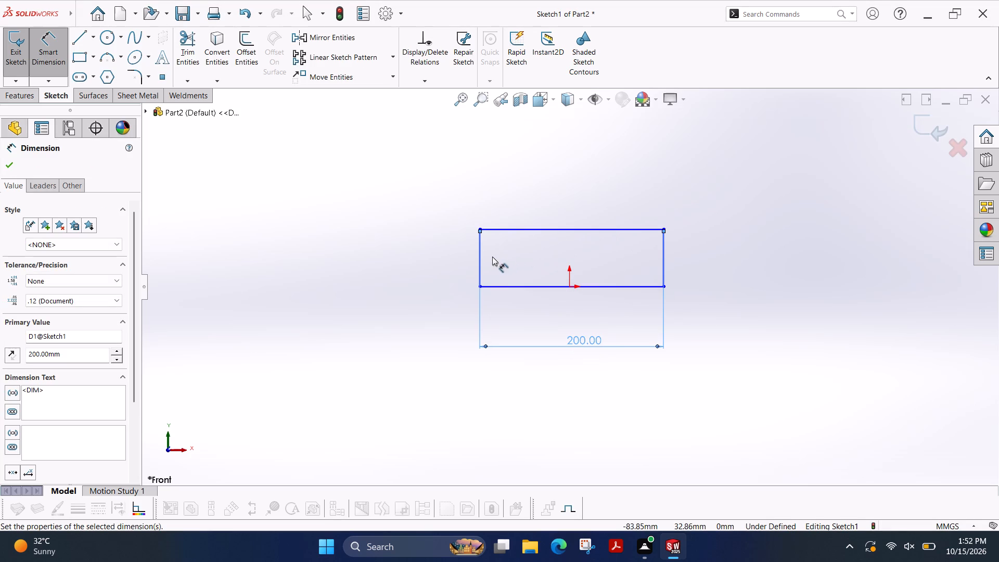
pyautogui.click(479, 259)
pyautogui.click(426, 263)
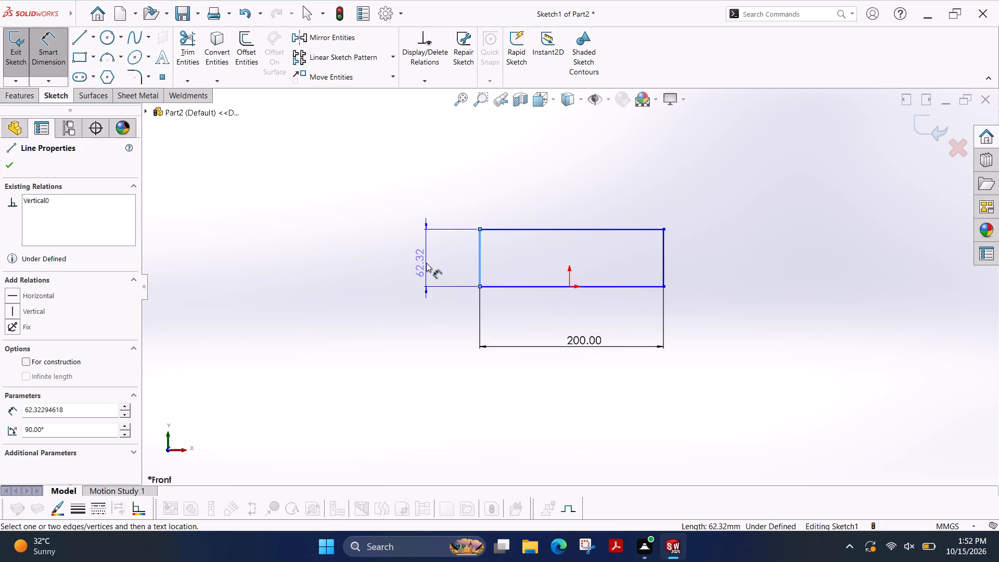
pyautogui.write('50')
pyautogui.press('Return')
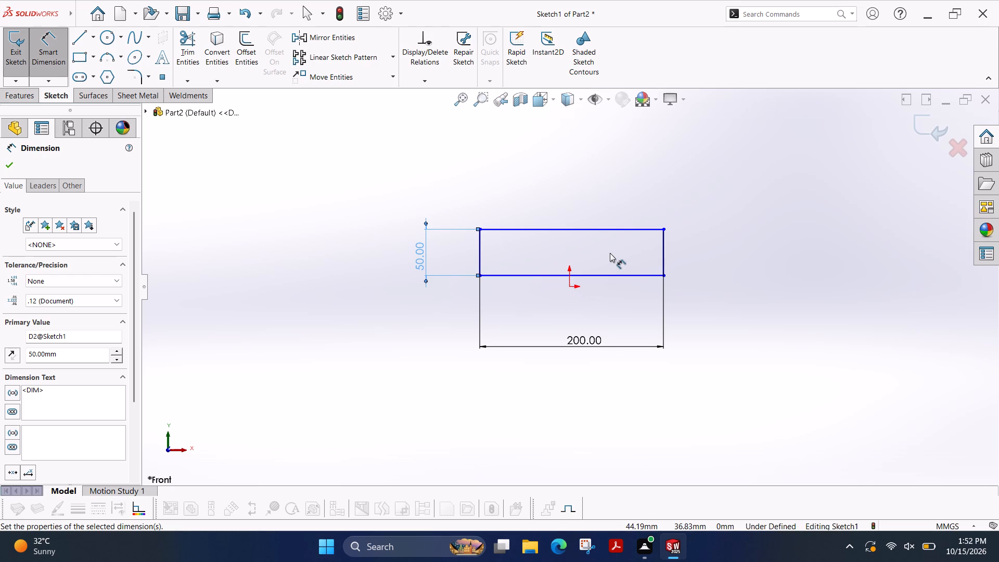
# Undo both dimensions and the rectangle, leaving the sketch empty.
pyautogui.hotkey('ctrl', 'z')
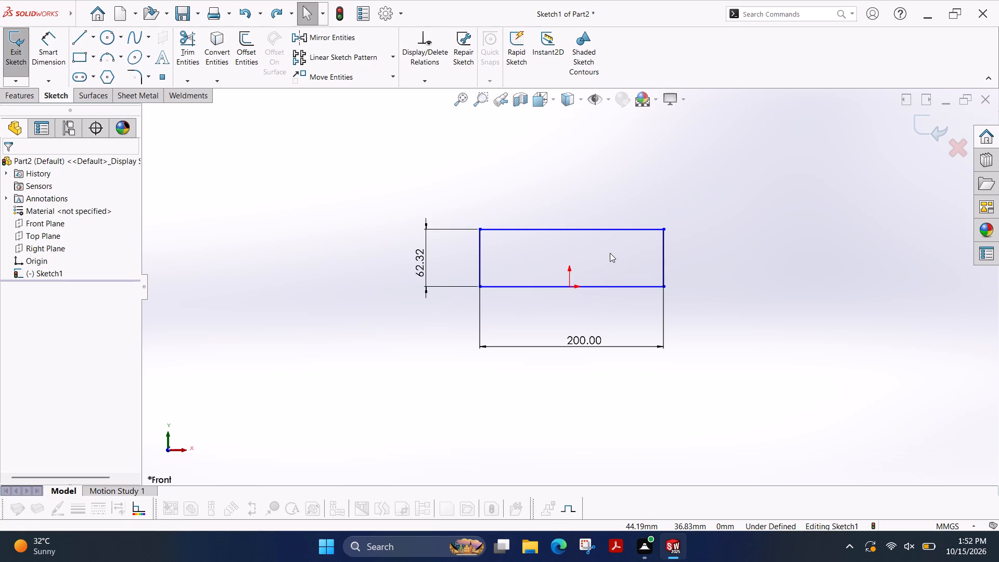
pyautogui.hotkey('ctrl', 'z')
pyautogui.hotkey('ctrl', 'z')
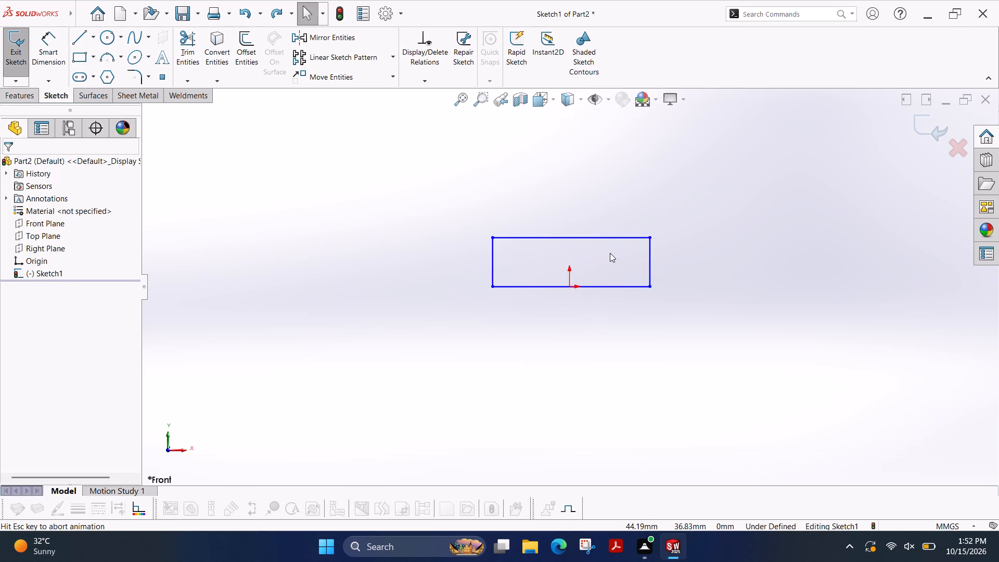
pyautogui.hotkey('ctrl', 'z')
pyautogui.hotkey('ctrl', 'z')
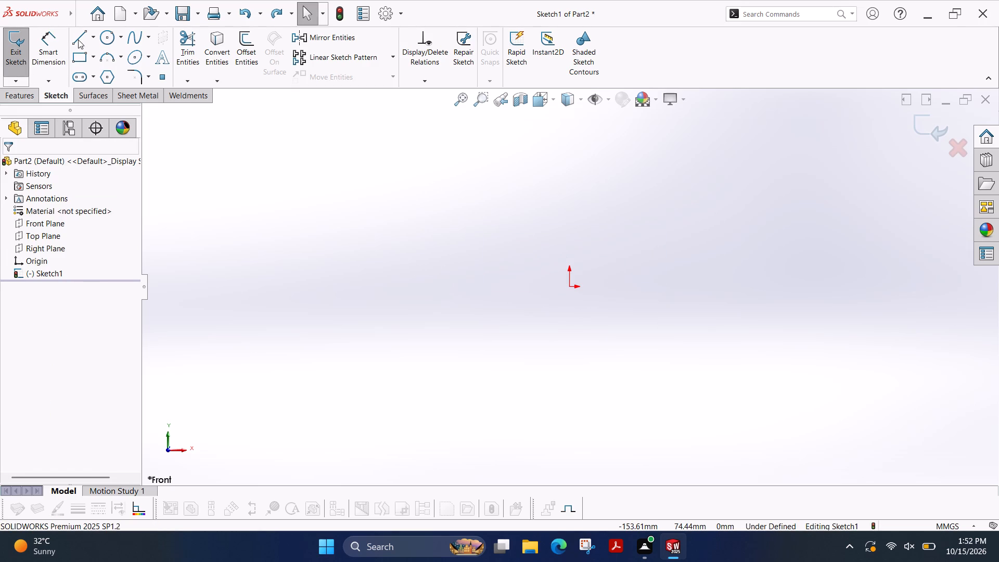
# Draw a vertical midpoint construction line centred on the origin, extending about 145 mm to each side.
pyautogui.click(78, 40)
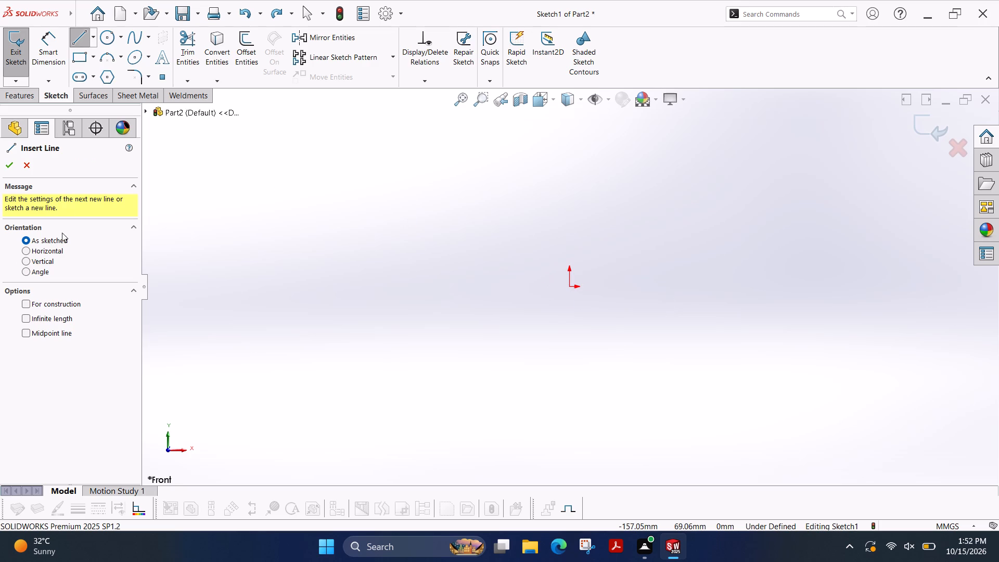
pyautogui.click(58, 333)
pyautogui.click(65, 299)
pyautogui.click(569, 287)
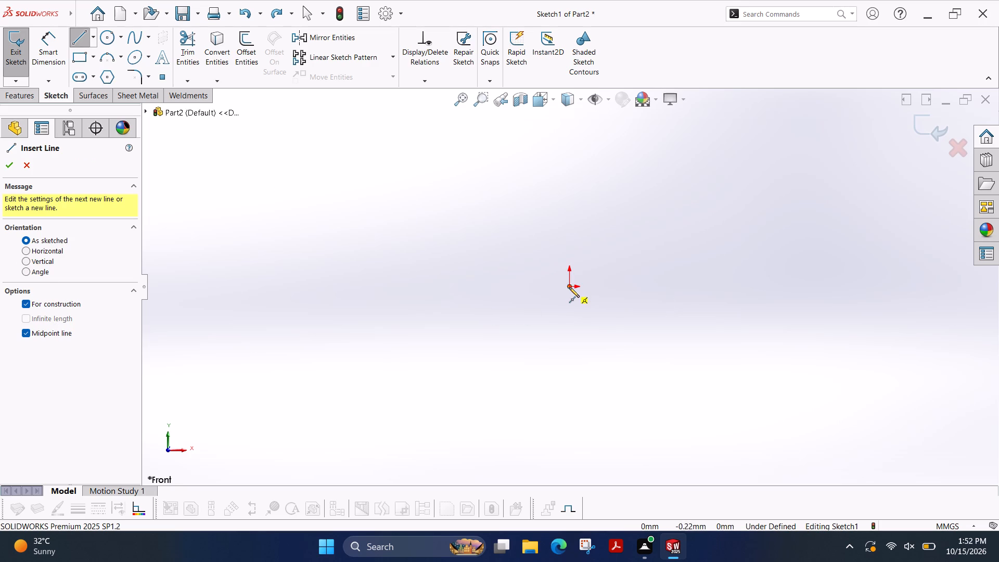
pyautogui.scroll(-1, 571, 131)
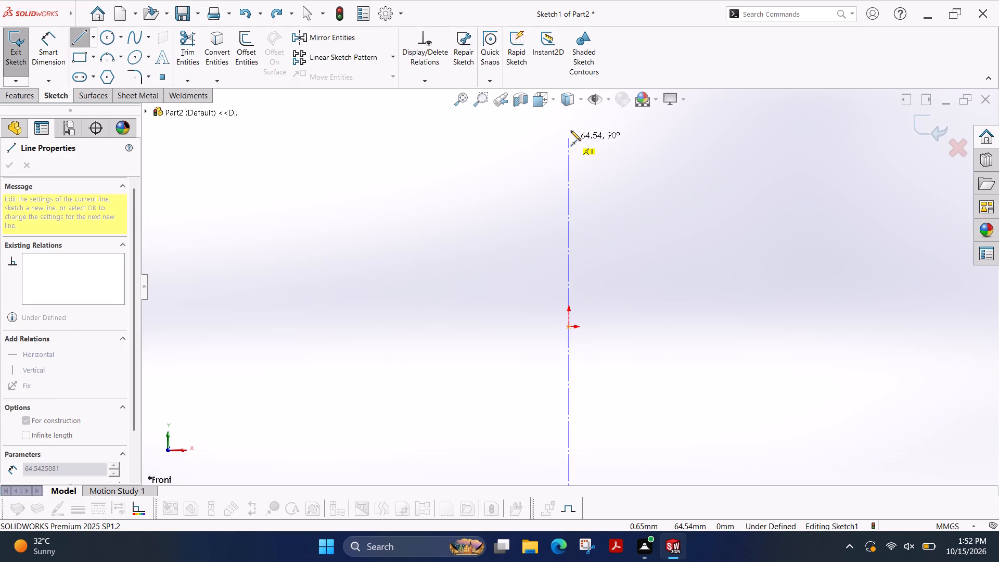
pyautogui.scroll(3, 572, 143)
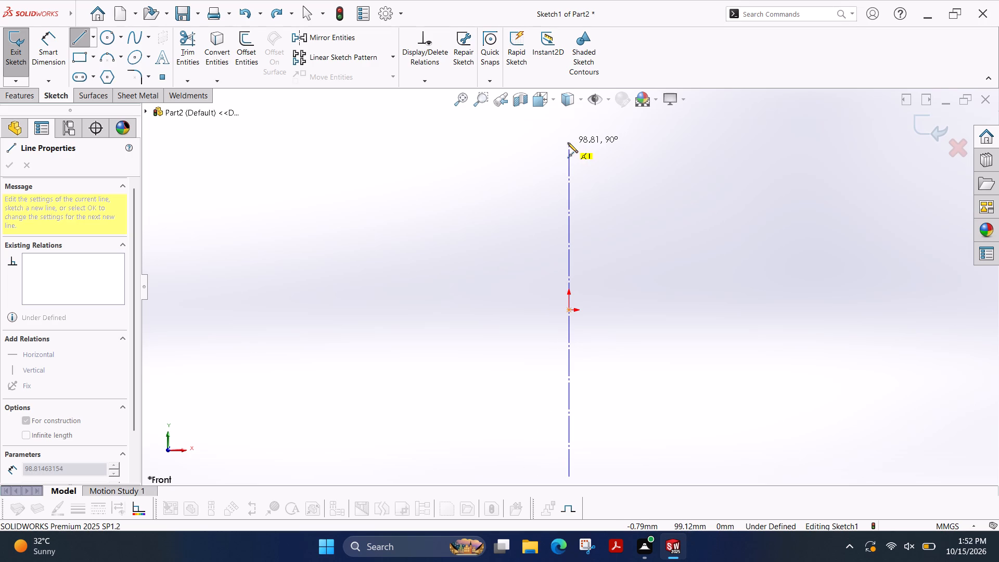
pyautogui.scroll(2, 568, 143)
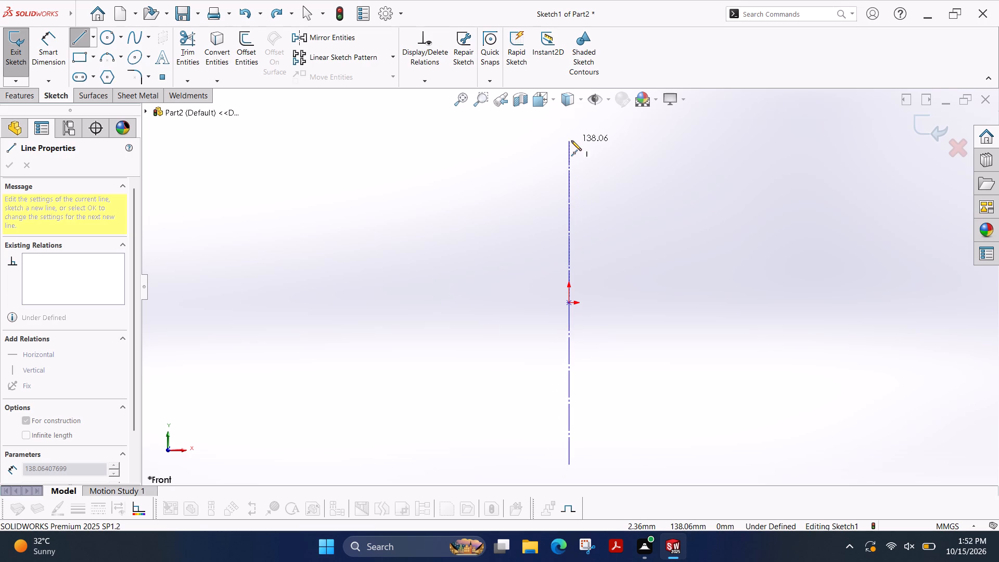
pyautogui.click(572, 133)
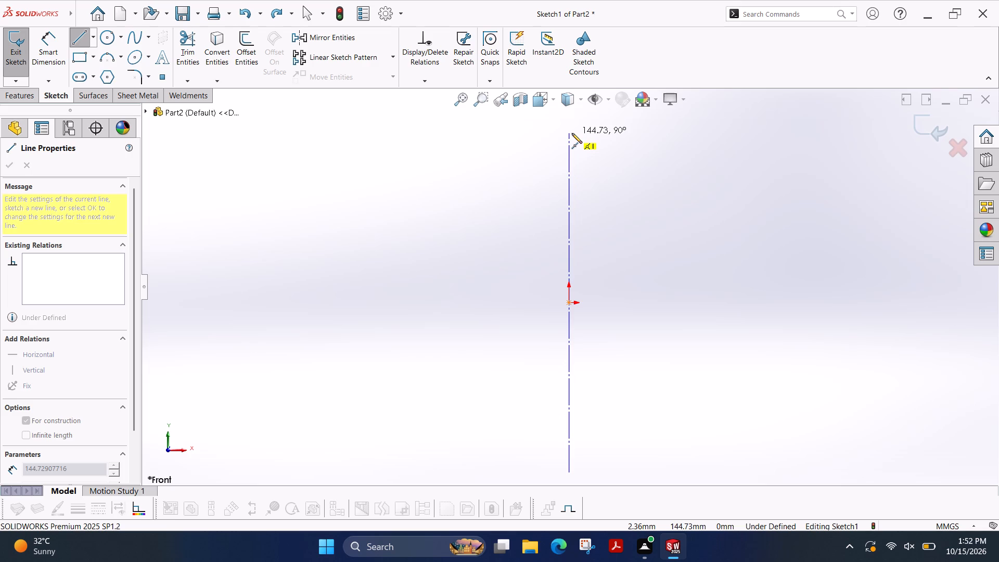
pyautogui.press('Escape')
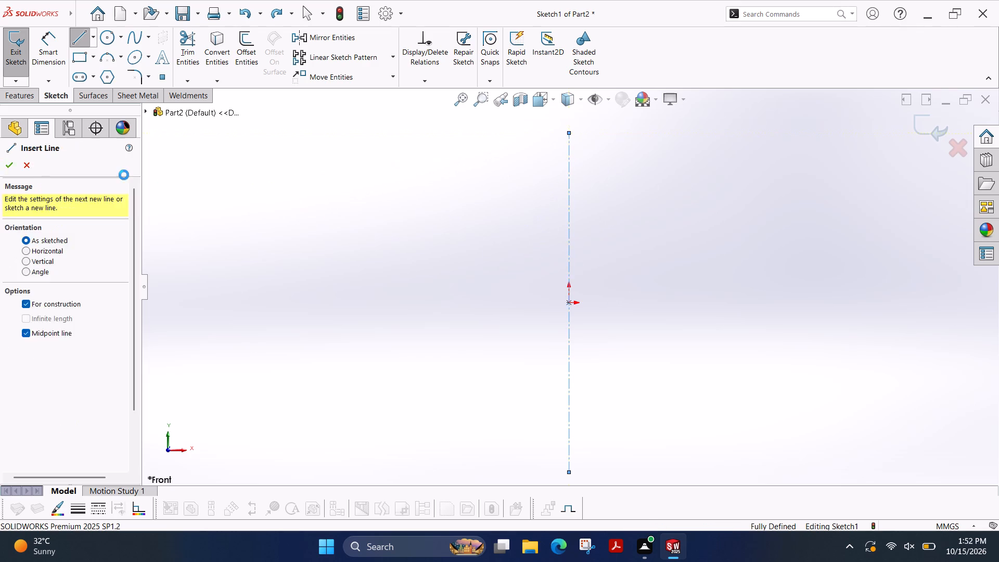
# Draw a horizontal midpoint construction line centred on the origin, about 659 mm long overall.
pyautogui.click(79, 41)
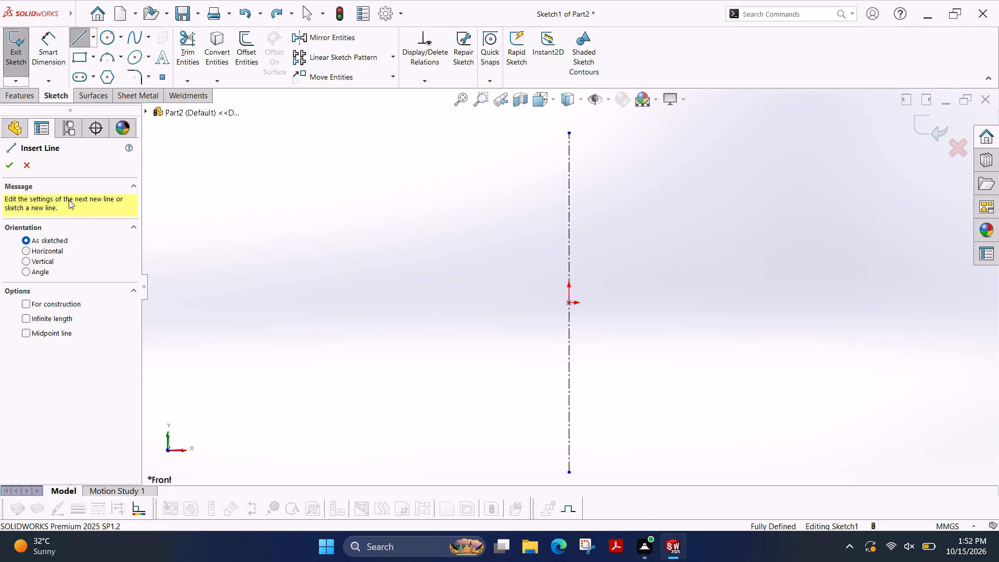
pyautogui.click(47, 334)
pyautogui.click(47, 305)
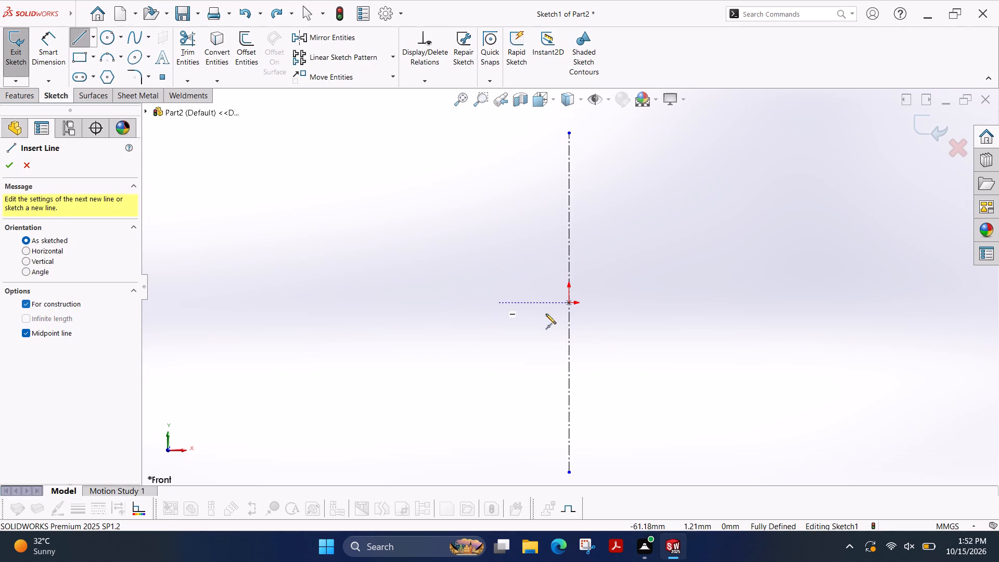
pyautogui.click(567, 302)
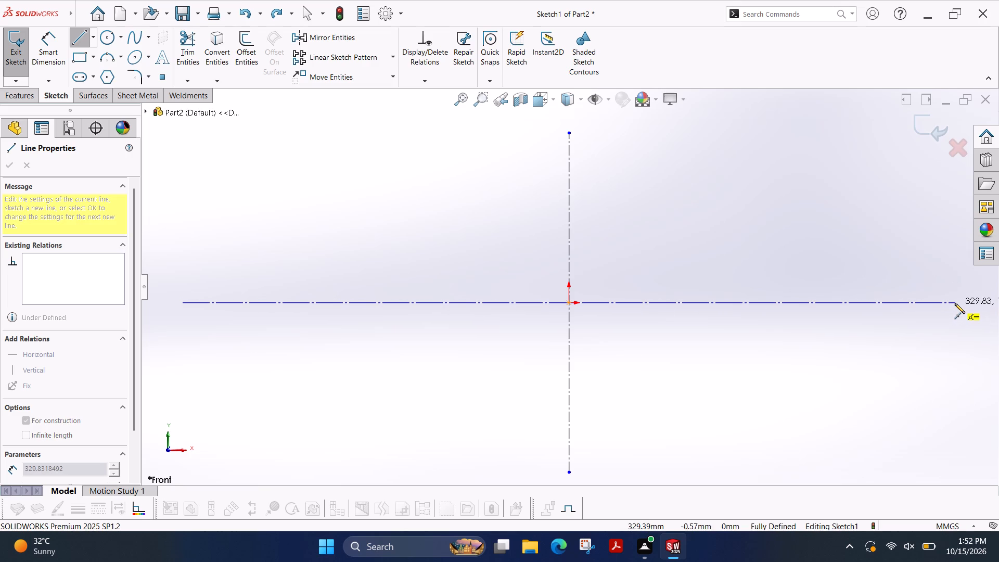
pyautogui.click(955, 303)
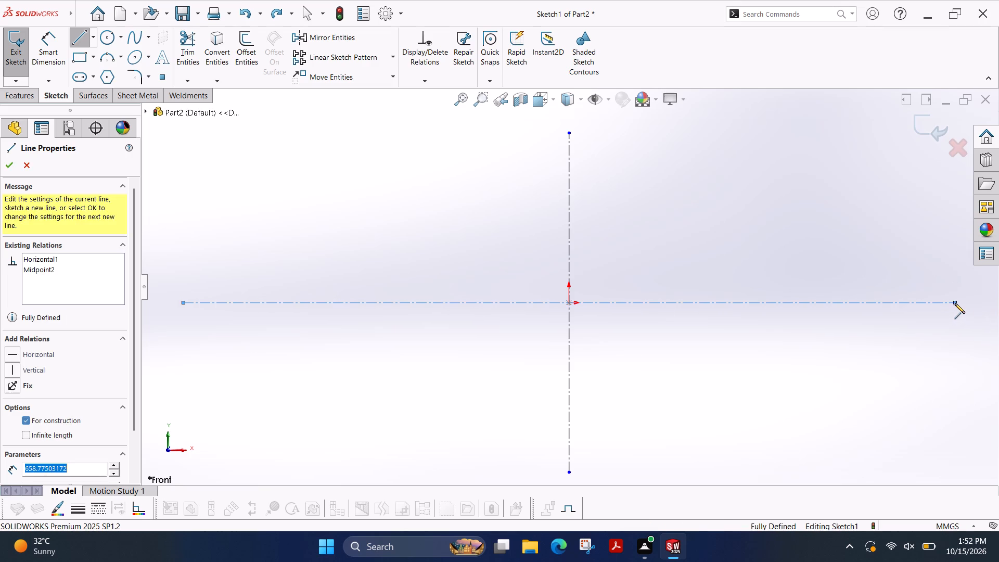
pyautogui.press('Escape')
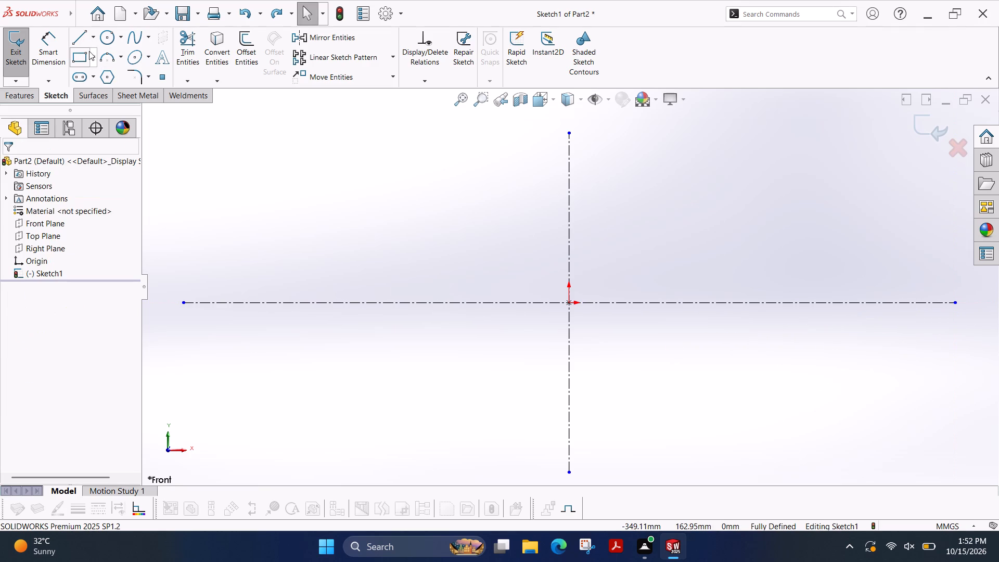
# Sketch a corner rectangle about 381 by 56 mm with its bottom edge on the horizontal centreline, spanning the vertical centreline.
pyautogui.click(83, 54)
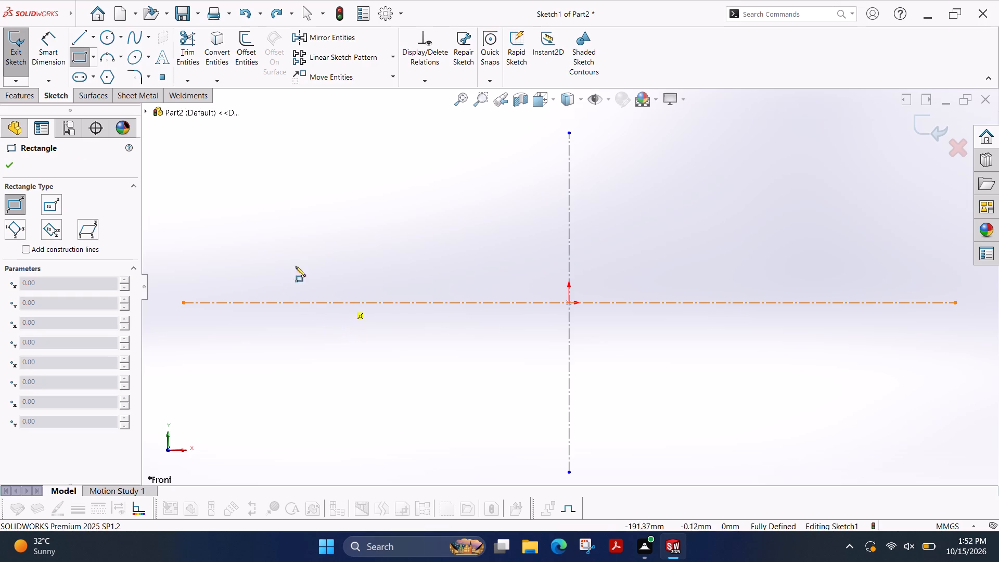
pyautogui.click(91, 59)
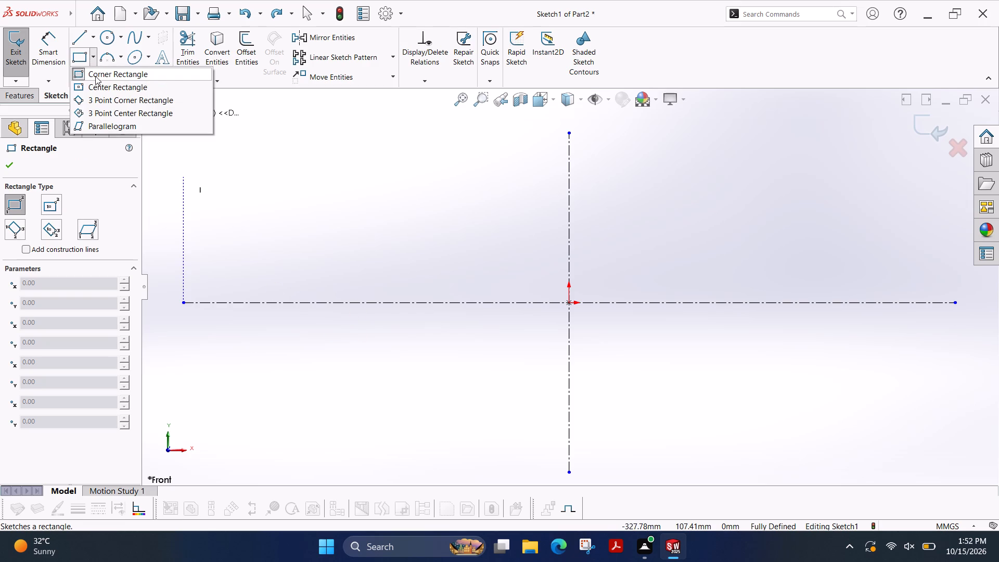
pyautogui.click(95, 76)
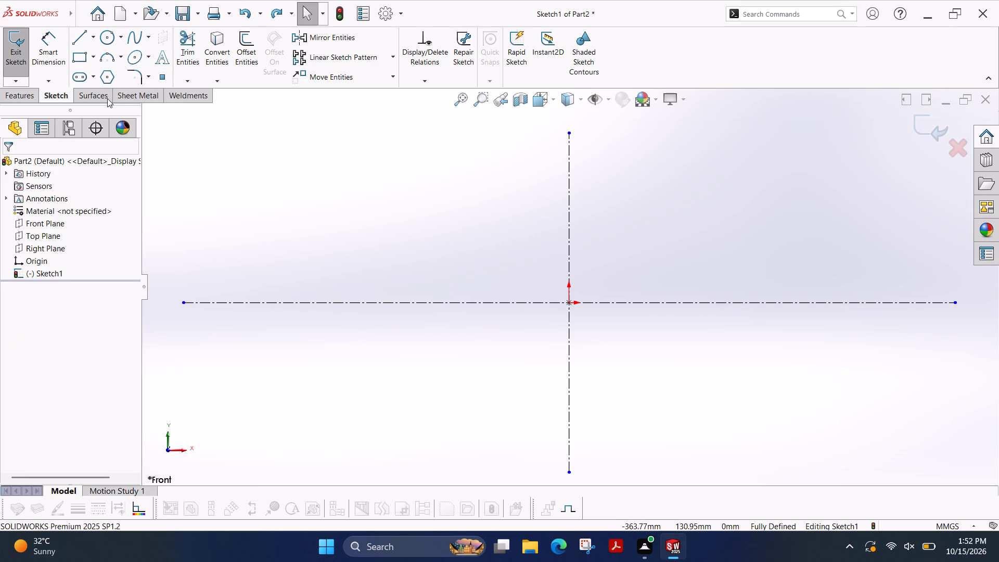
pyautogui.click(78, 60)
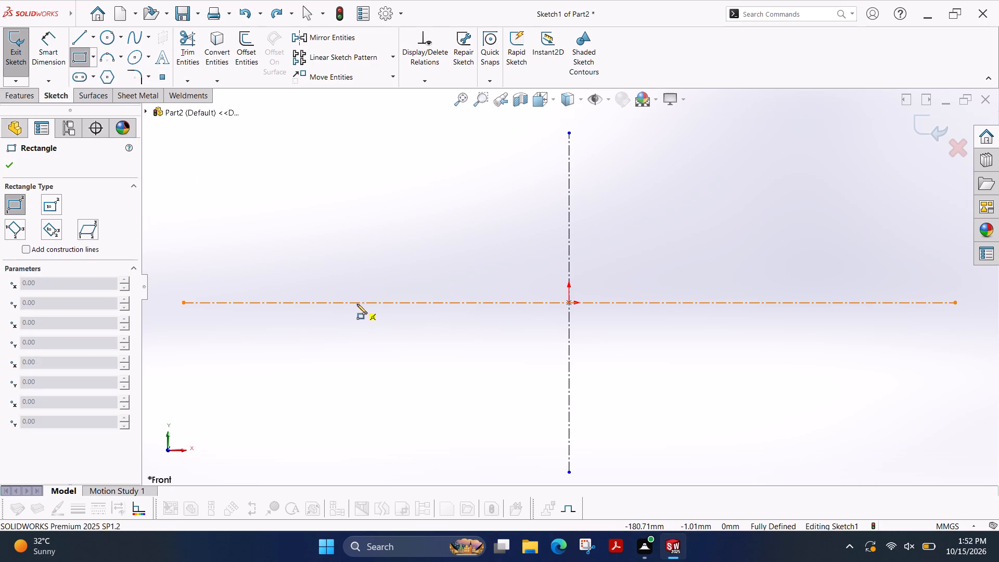
pyautogui.click(354, 301)
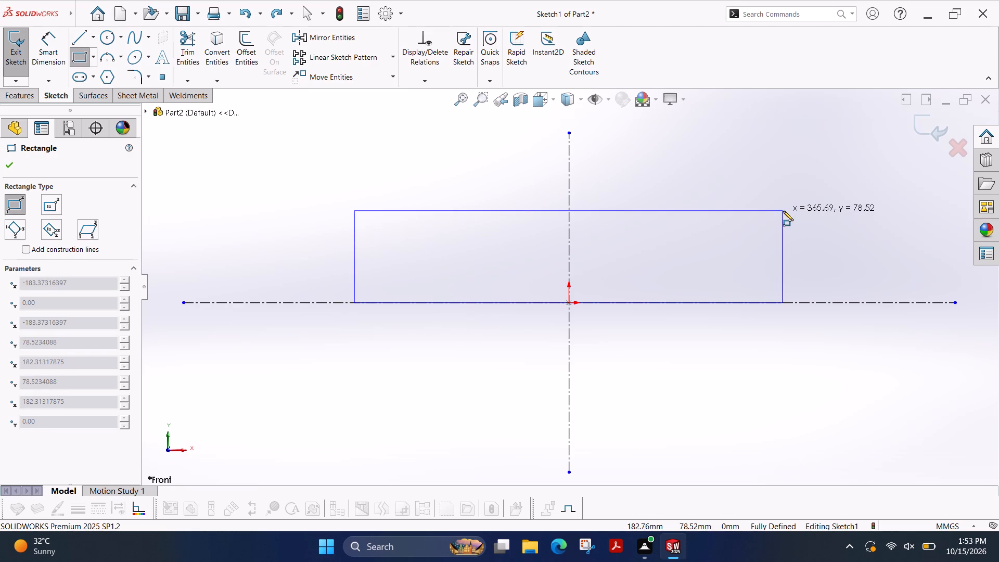
pyautogui.click(800, 237)
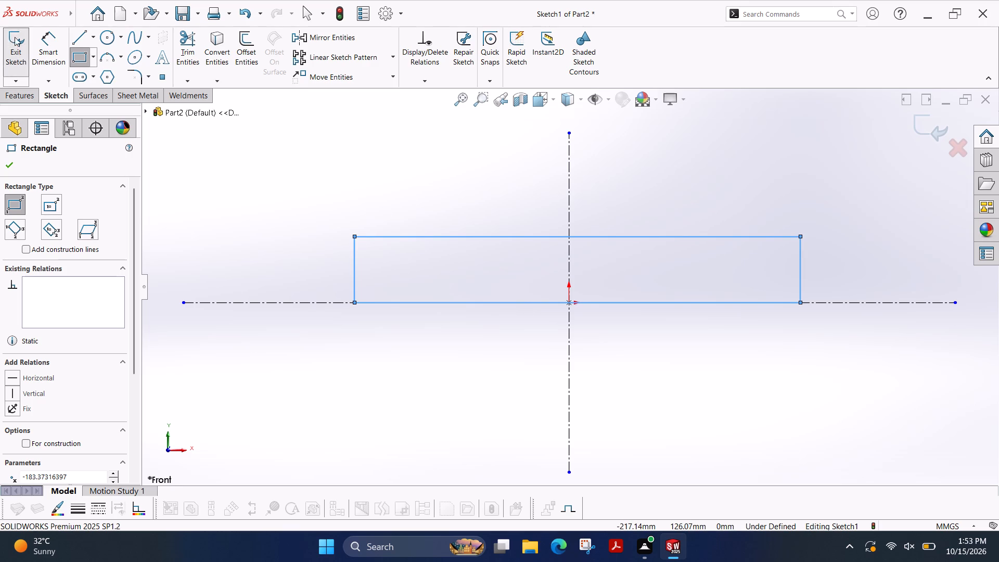
# Draw a line starting at the origin, where the two centrelines cross.
pyautogui.click(78, 41)
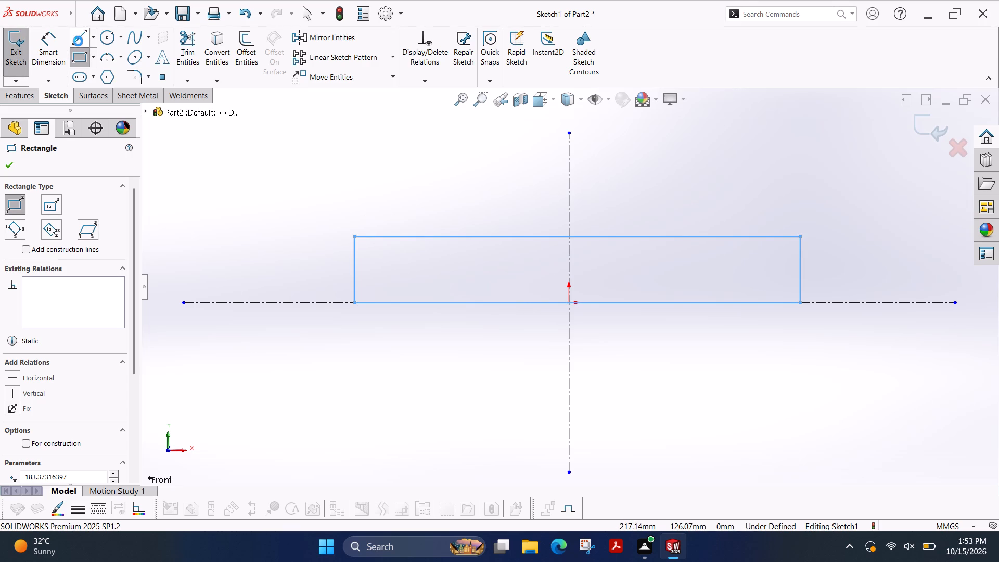
pyautogui.click(569, 303)
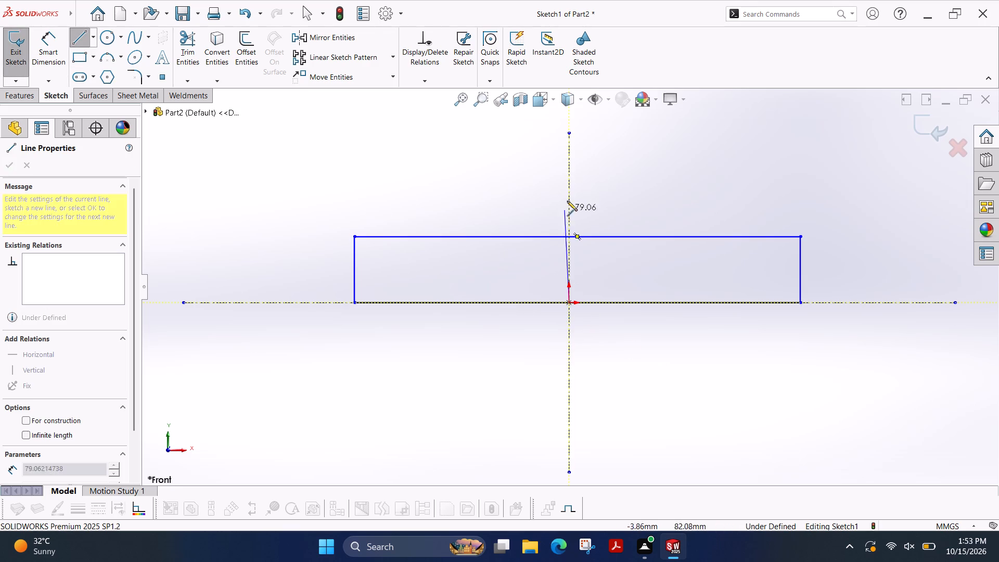
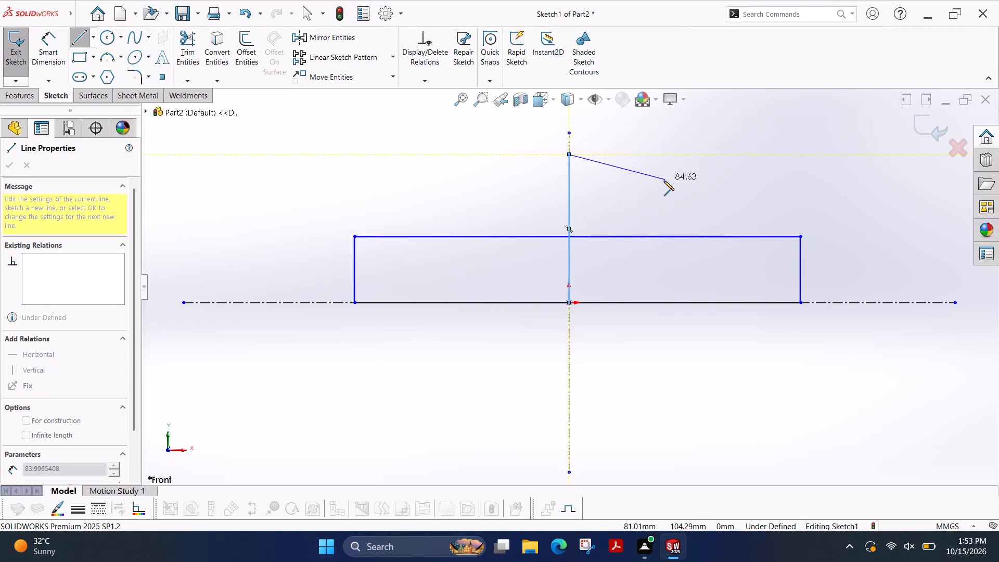
# Dimension the rectangle's bottom edge and set its length to 20 mm.
pyautogui.press('Escape')
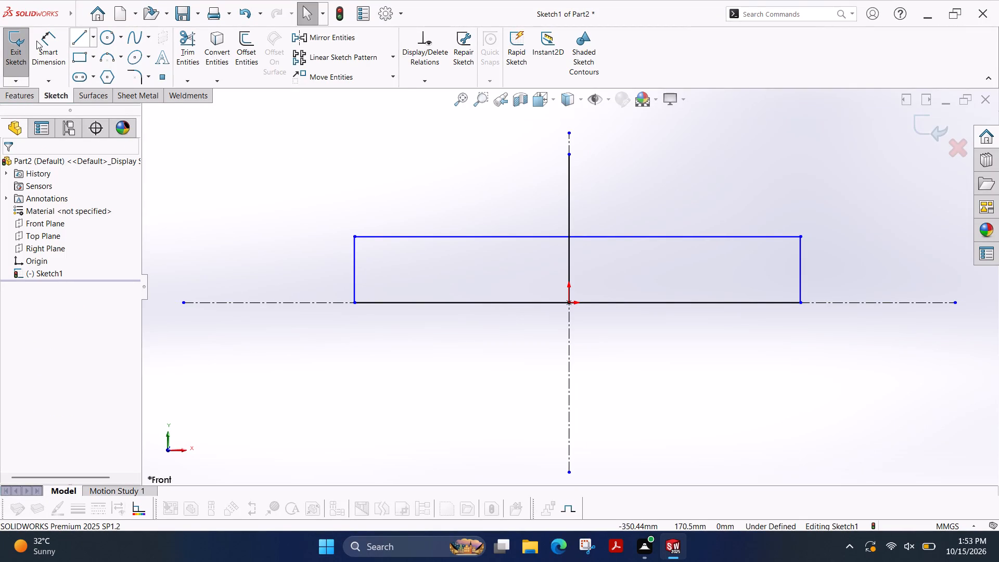
pyautogui.click(36, 41)
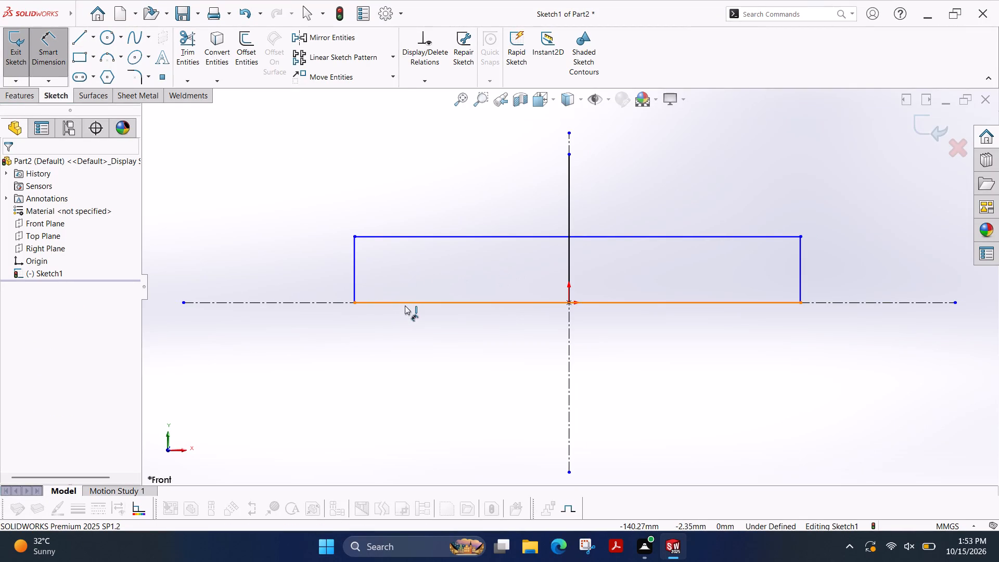
pyautogui.click(405, 305)
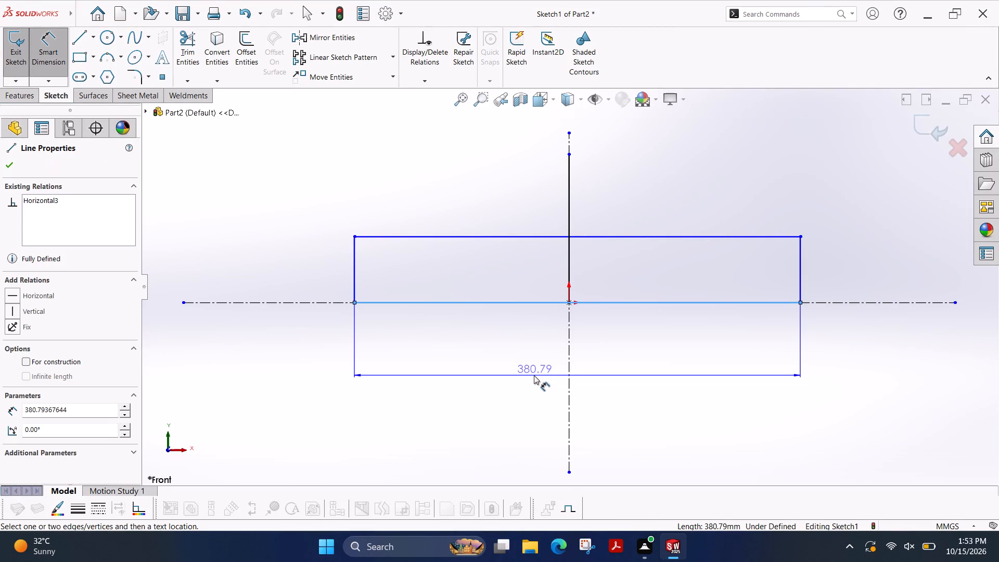
pyautogui.click(534, 375)
pyautogui.write('20')
pyautogui.press('Return')
pyautogui.press('Return')
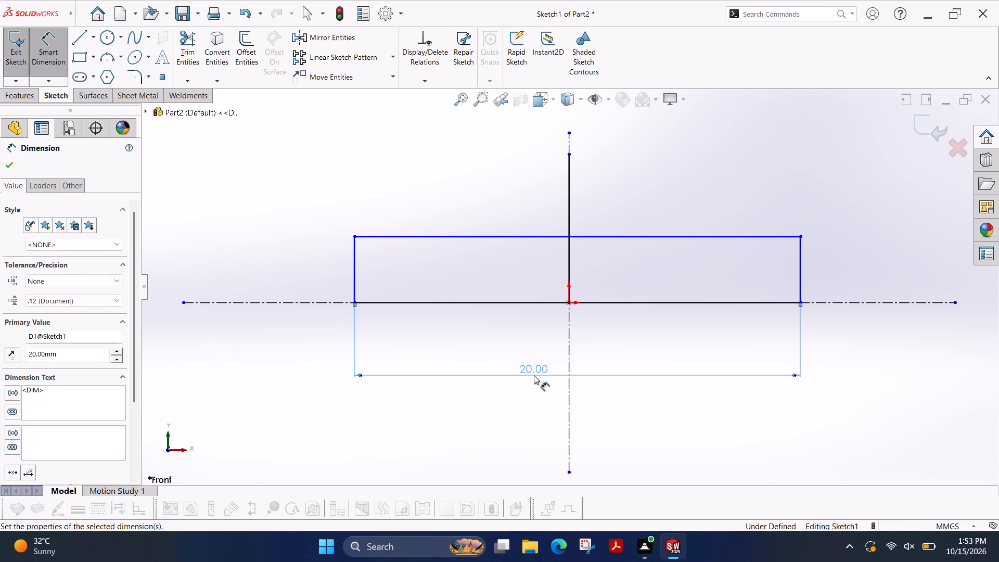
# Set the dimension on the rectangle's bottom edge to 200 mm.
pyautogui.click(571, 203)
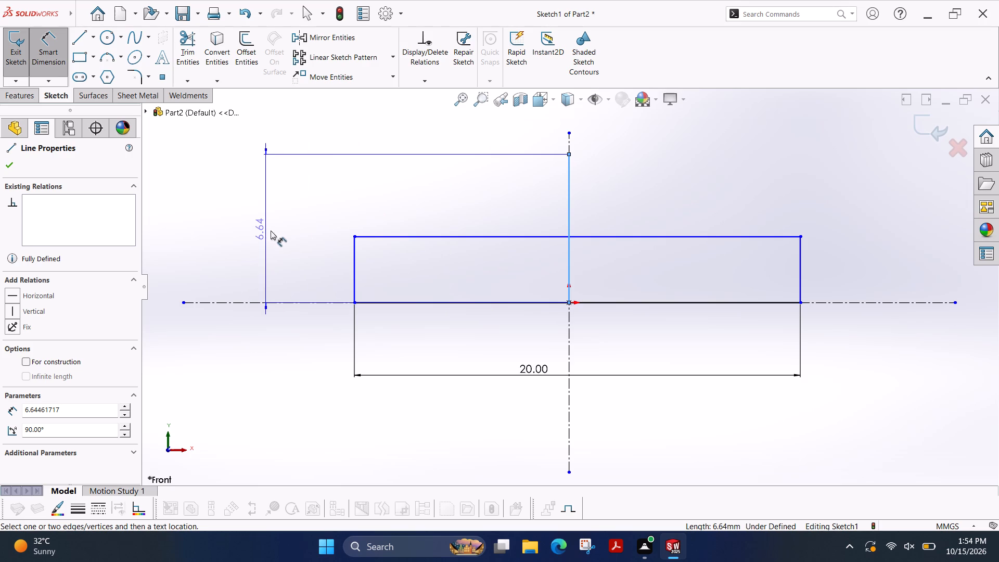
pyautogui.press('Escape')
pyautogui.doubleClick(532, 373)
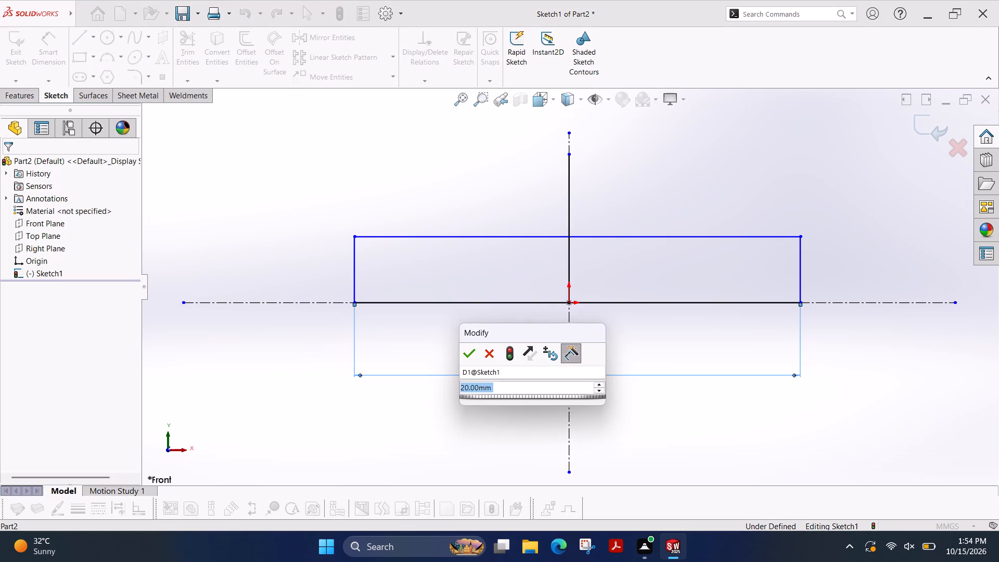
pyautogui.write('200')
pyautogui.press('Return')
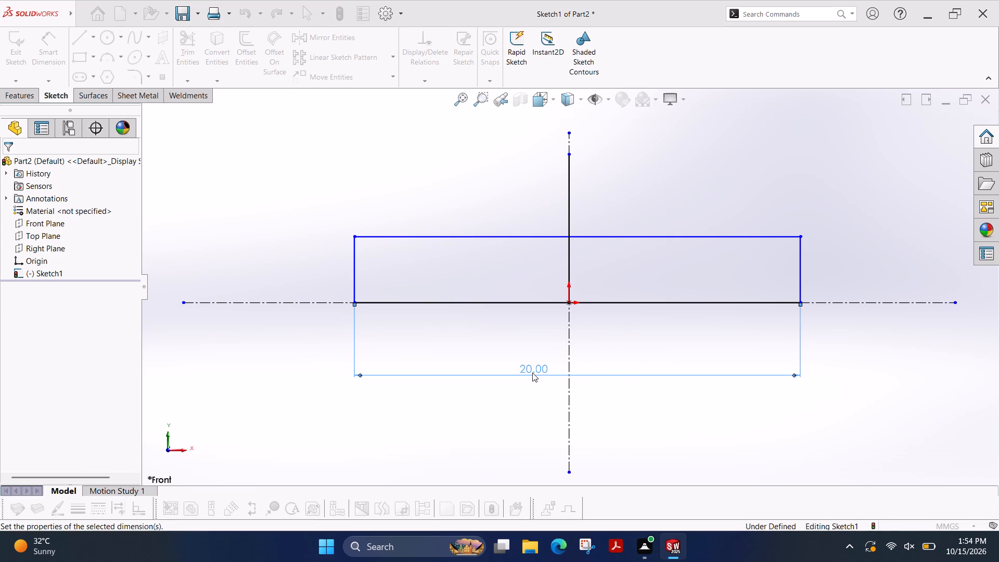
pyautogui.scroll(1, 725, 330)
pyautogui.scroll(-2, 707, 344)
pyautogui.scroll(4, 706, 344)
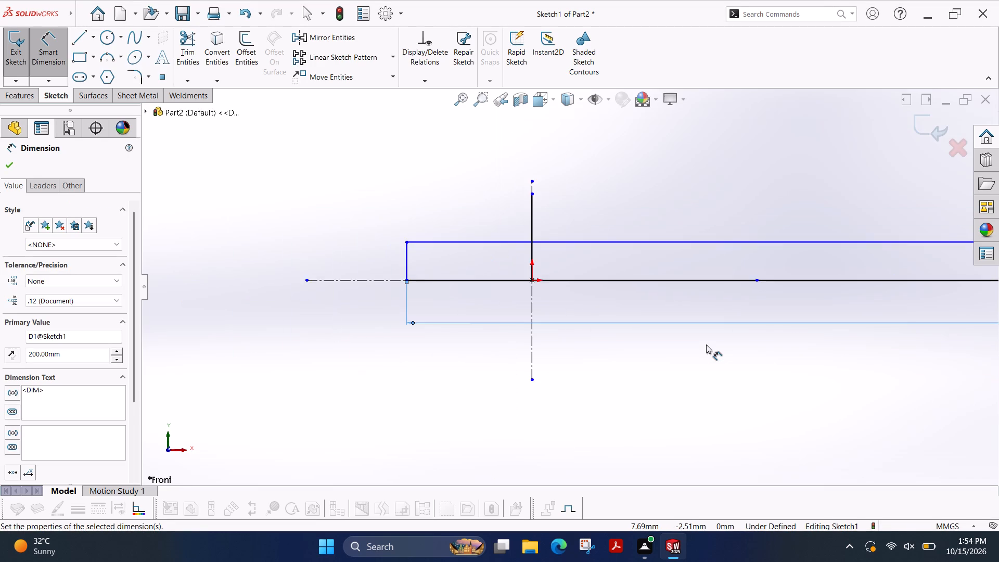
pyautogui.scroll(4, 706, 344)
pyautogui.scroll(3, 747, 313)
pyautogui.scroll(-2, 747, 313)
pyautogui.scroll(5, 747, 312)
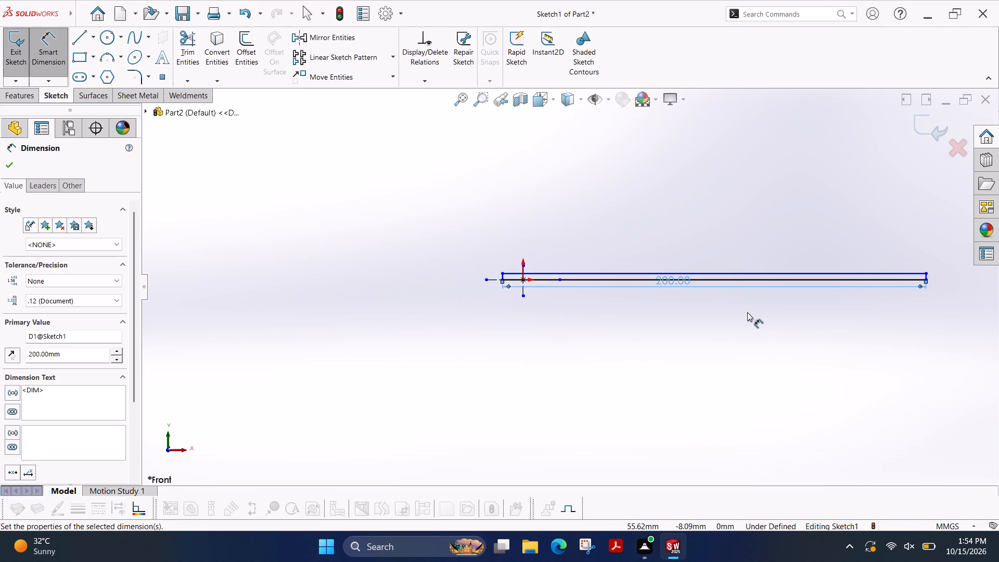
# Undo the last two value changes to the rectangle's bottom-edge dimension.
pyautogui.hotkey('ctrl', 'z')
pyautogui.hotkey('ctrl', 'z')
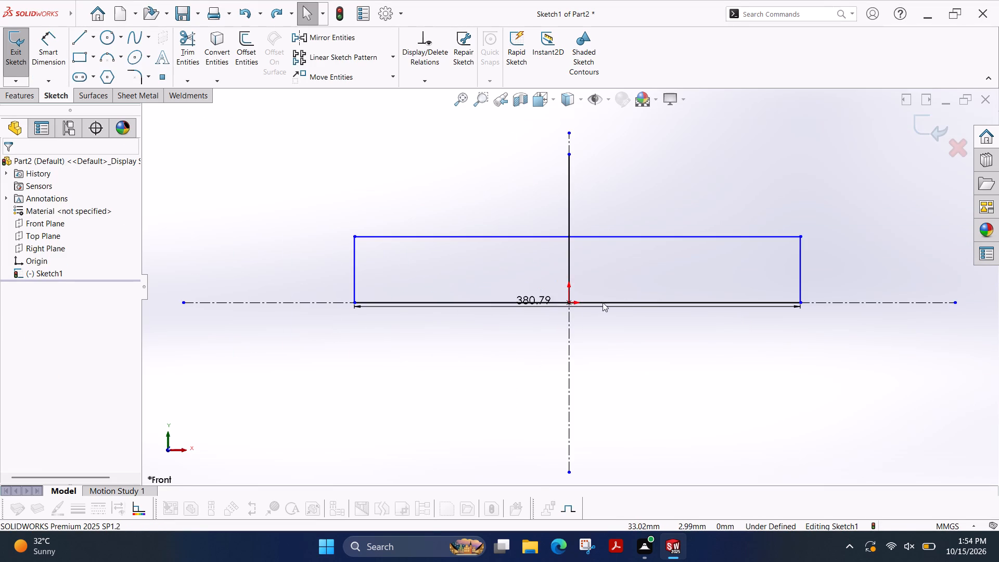
# Set the dimension on the rectangle's bottom edge to 200 mm, starting from its original drawn length.
pyautogui.scroll(-3, 600, 304)
pyautogui.doubleClick(481, 301)
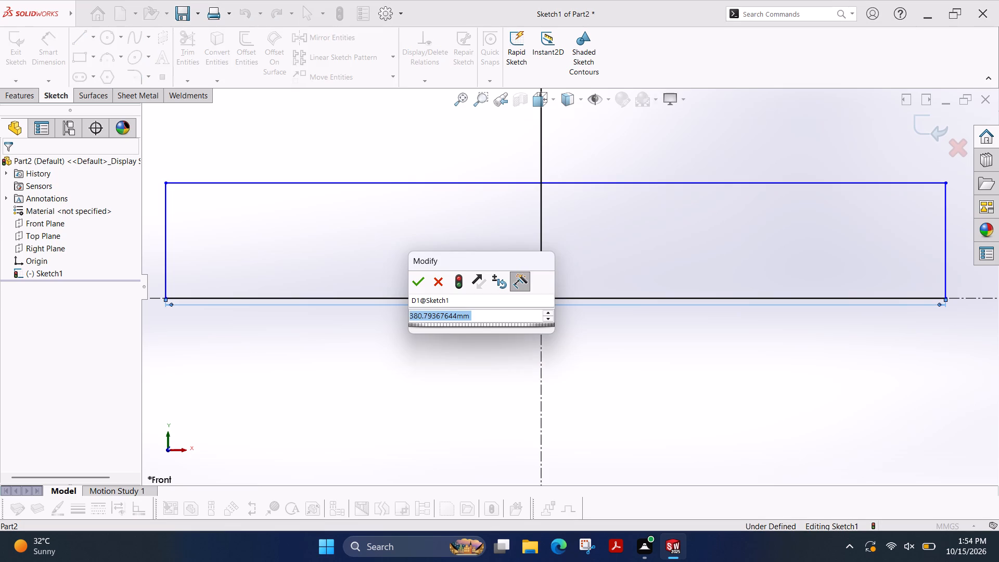
pyautogui.write('200')
pyautogui.press('Return')
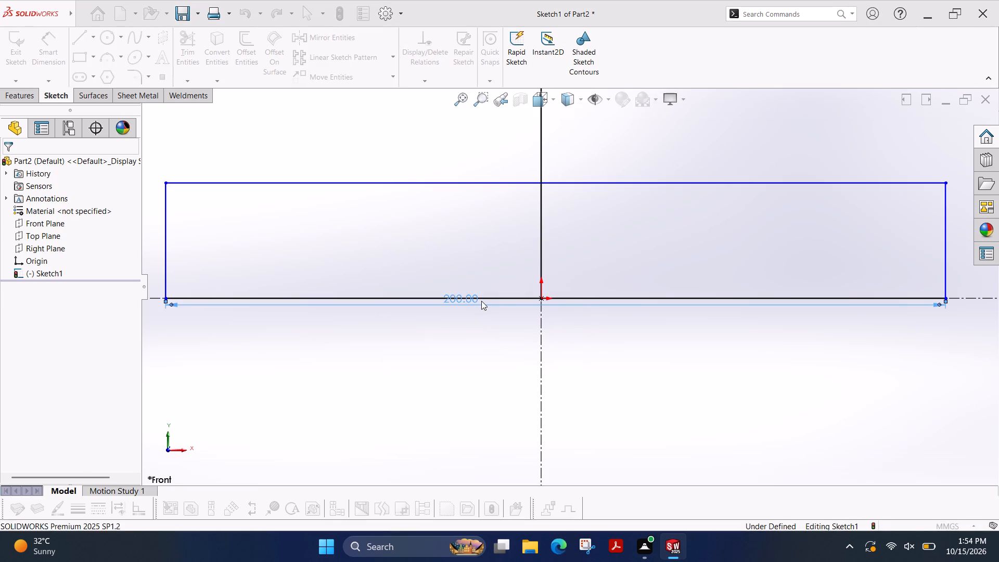
# Dimension the rectangle's left edge and set the height to 50 mm.
pyautogui.scroll(3, 560, 306)
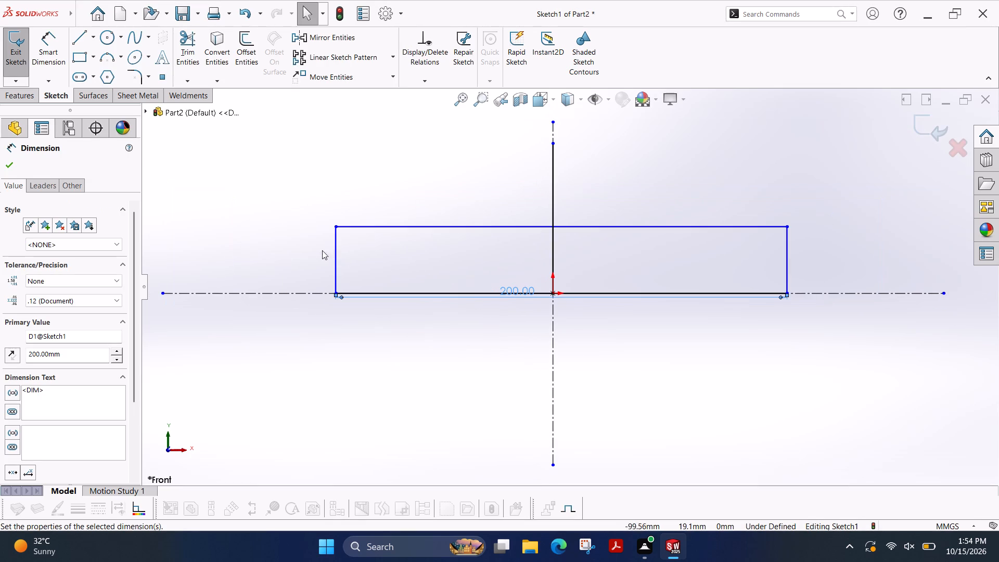
pyautogui.click(335, 256)
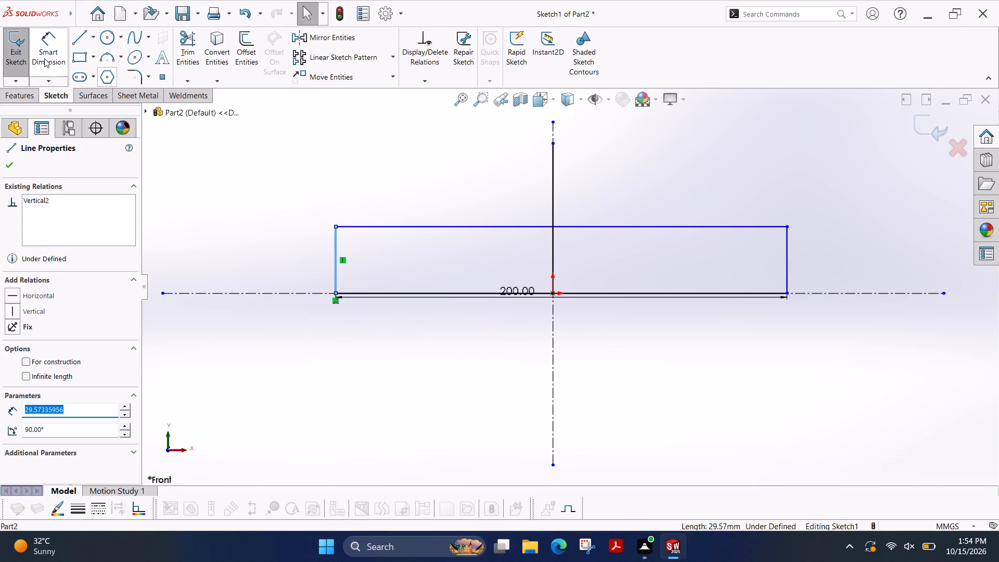
pyautogui.click(44, 58)
pyautogui.moveTo(334, 275); pyautogui.dragTo(318, 281)
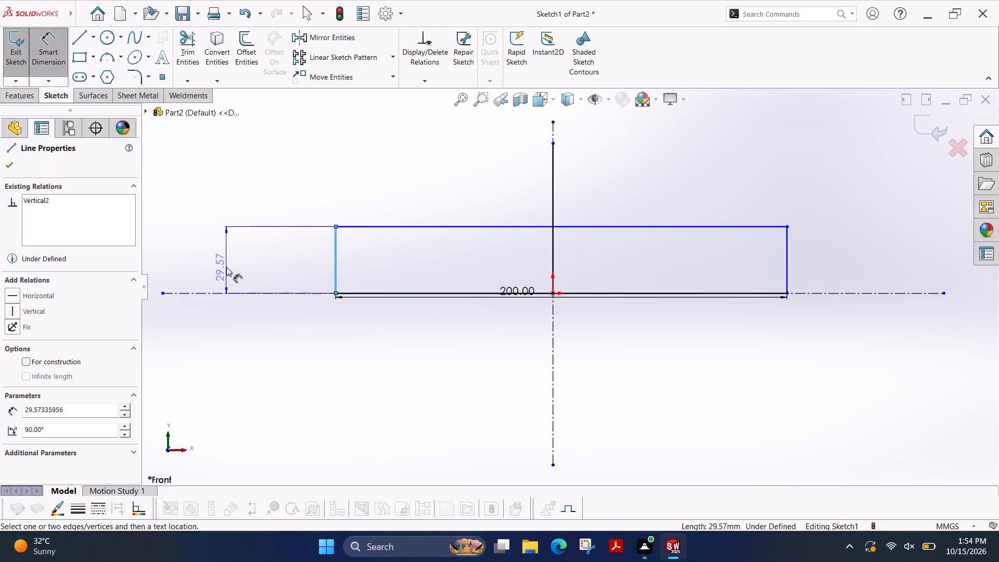
pyautogui.click(231, 265)
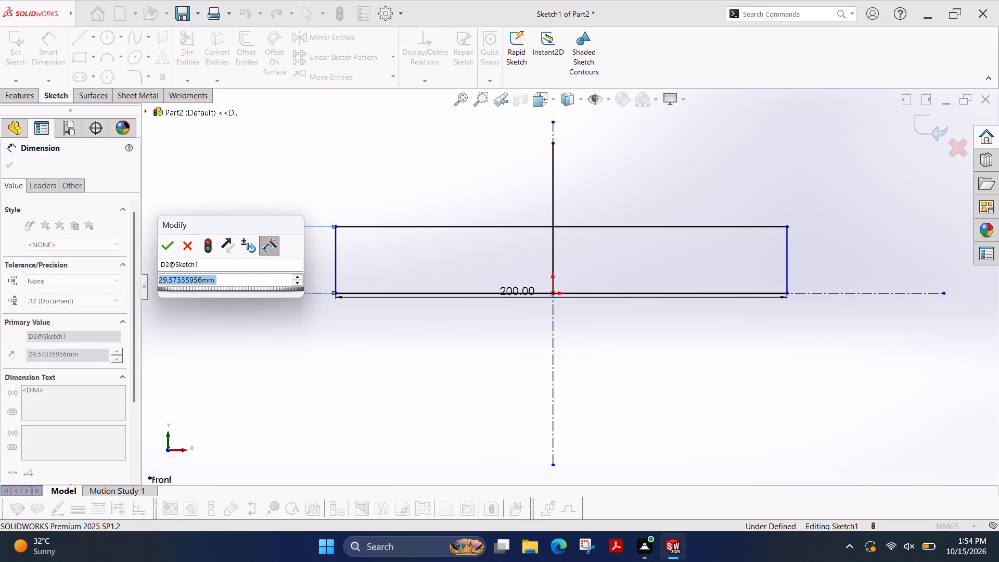
pyautogui.write('50')
pyautogui.press('Return')
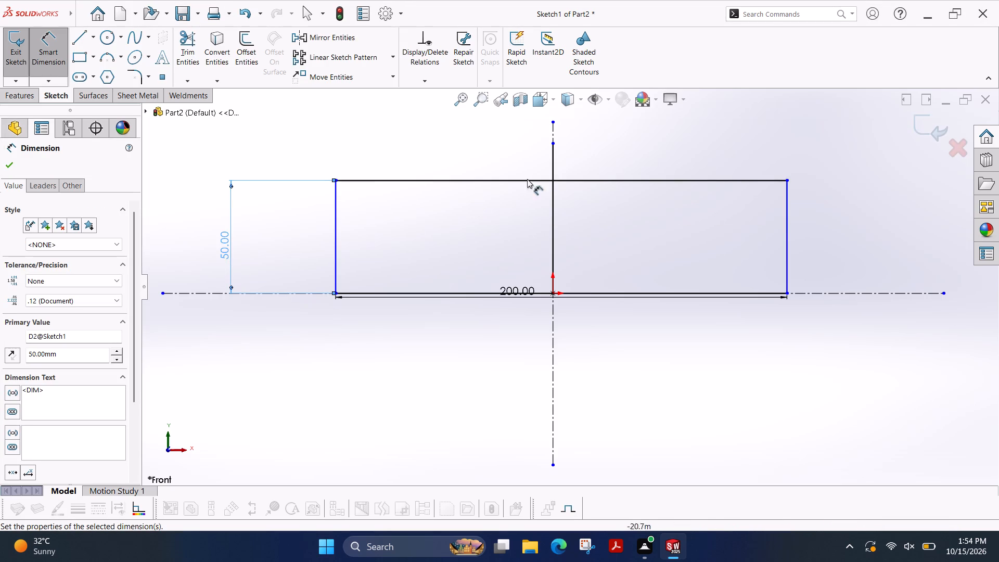
# Dimension the vertical line rising from the origin and set its length to 125 mm.
pyautogui.click(554, 164)
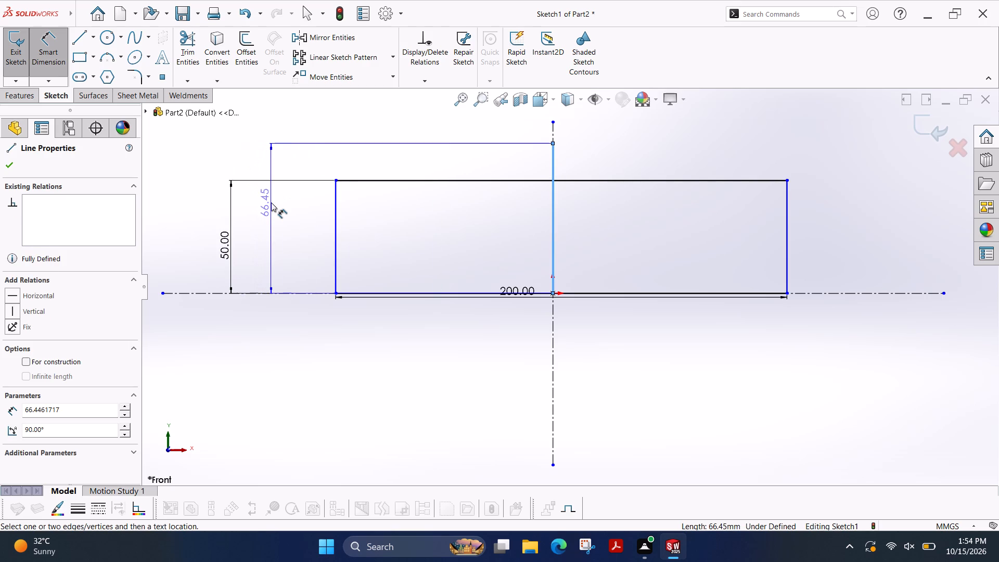
pyautogui.click(271, 202)
pyautogui.write('125')
pyautogui.press('Return')
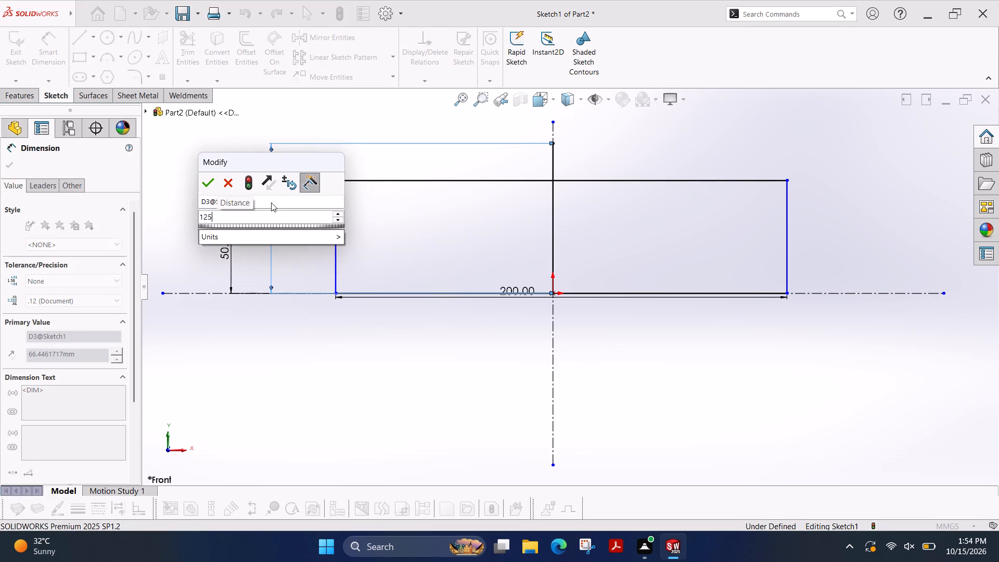
# Draw a slanted line from the vertical line's top endpoint down to the left, ending inside the rectangle, about 41° from the vertical.
pyautogui.scroll(3, 693, 175)
pyautogui.scroll(-1, 630, 199)
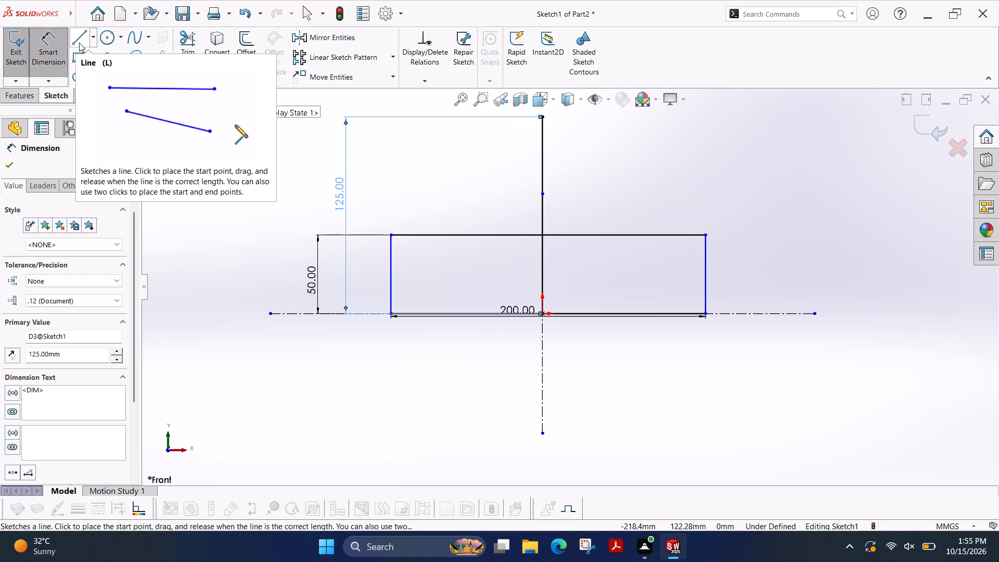
pyautogui.click(79, 43)
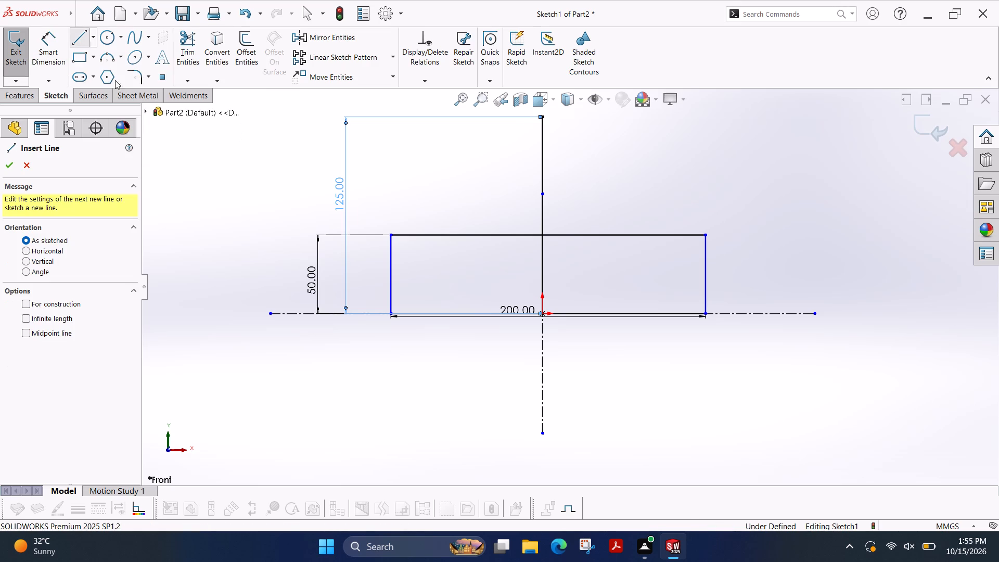
pyautogui.click(542, 117)
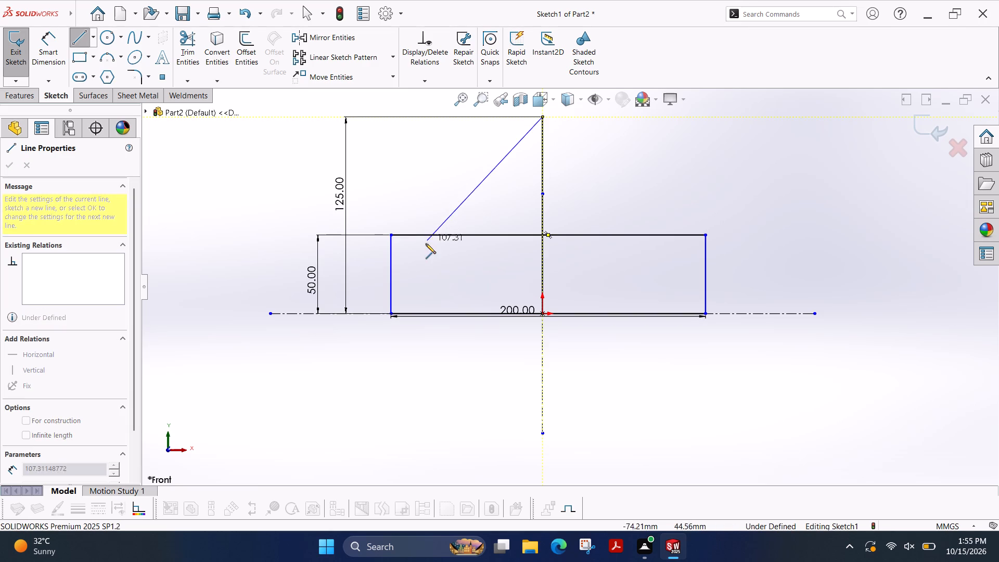
pyautogui.click(419, 260)
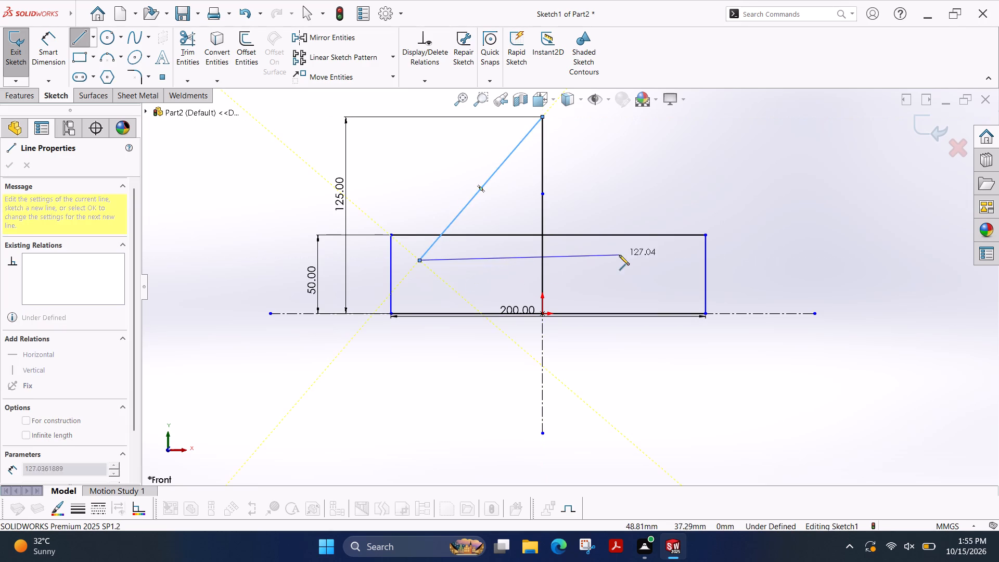
pyautogui.press('Escape')
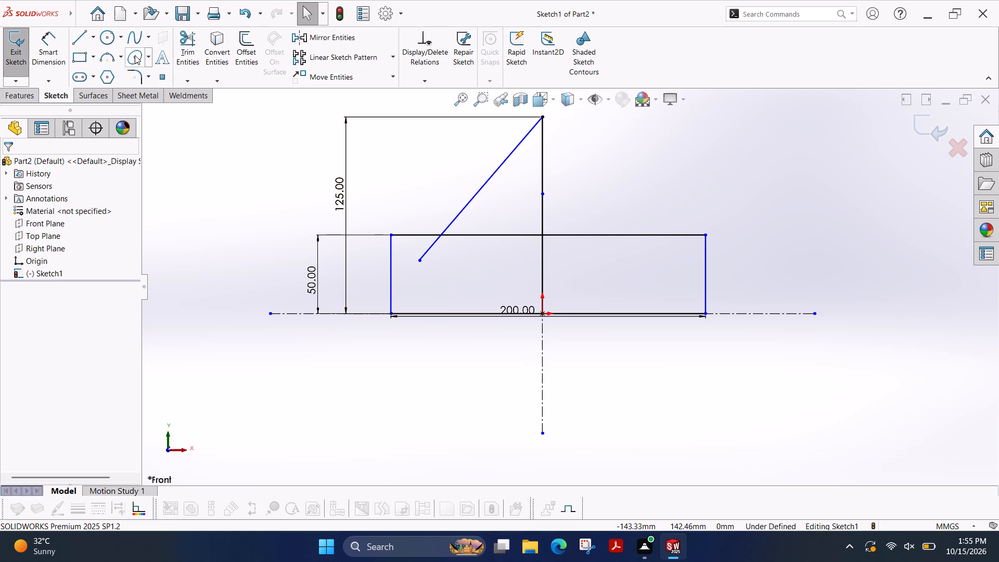
# Draw a second slanted line from the same apex down to the right, about 118 mm long, ending inside the rectangle.
pyautogui.press('l')
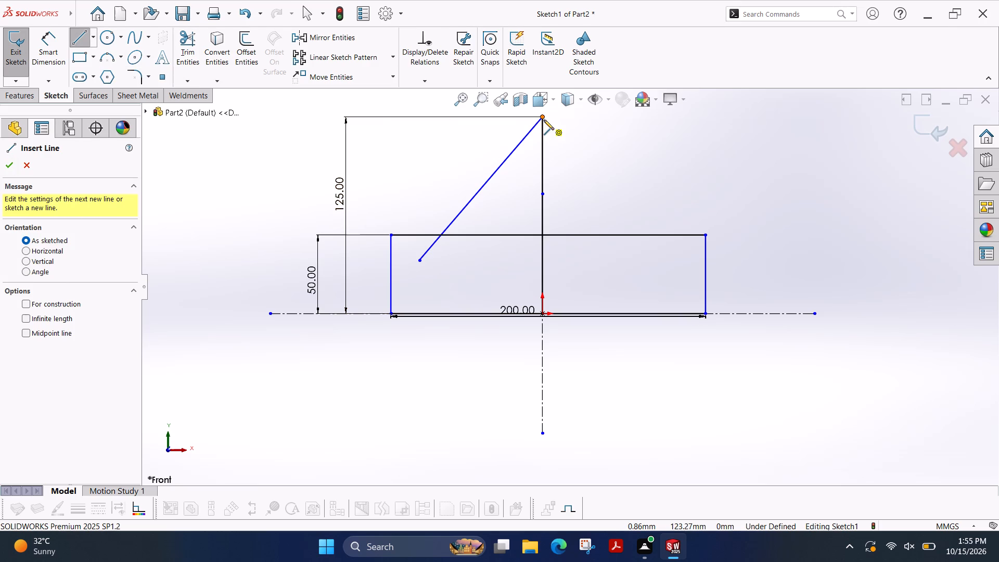
pyautogui.click(543, 118)
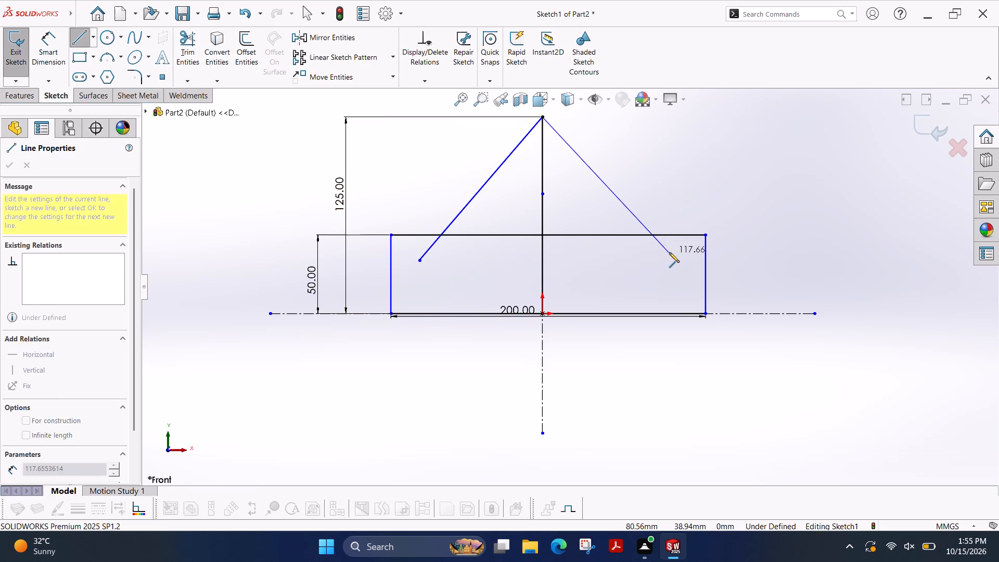
pyautogui.click(669, 252)
pyautogui.press('Escape')
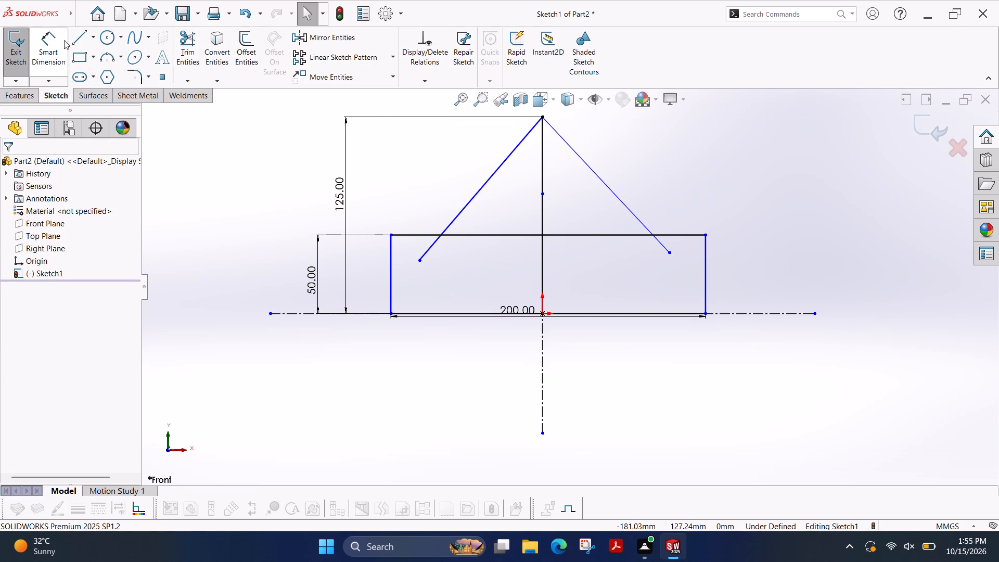
# Dimension the angle between the two slanted lines at the apex as 90°.
pyautogui.click(51, 45)
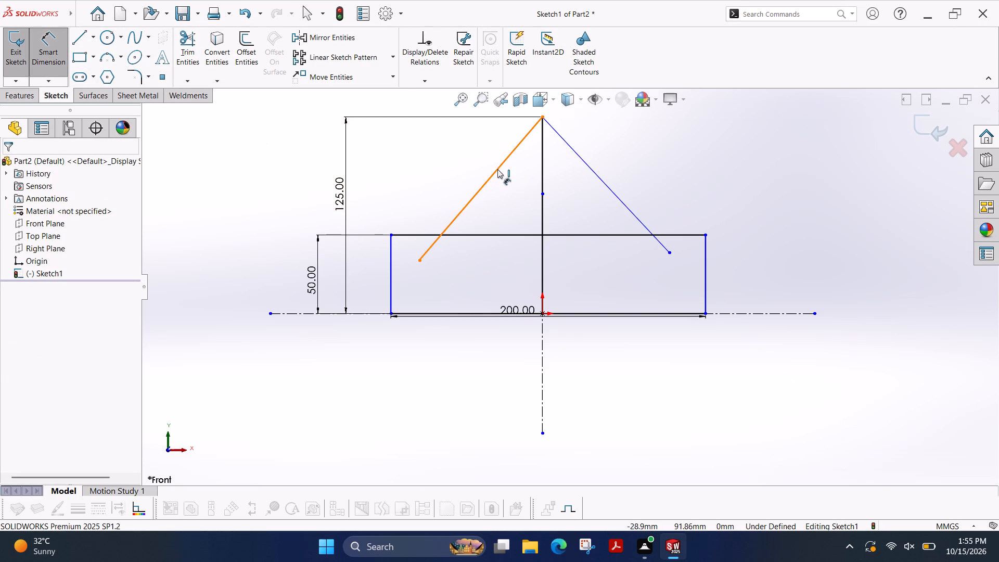
pyautogui.click(497, 169)
pyautogui.click(587, 164)
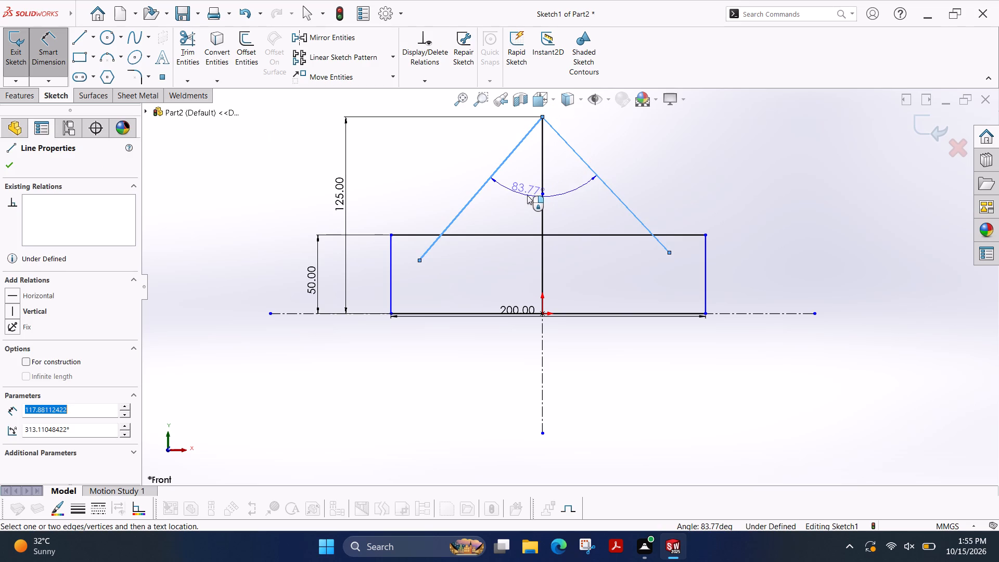
pyautogui.click(527, 195)
pyautogui.write('90')
pyautogui.press('Return')
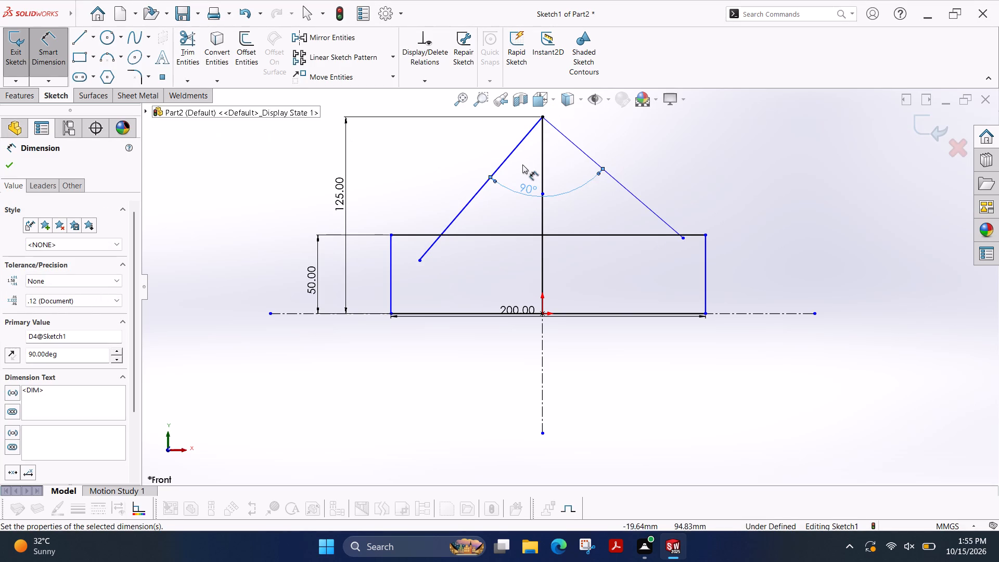
# Dimension the angle between the left slanted line and the vertical line as 45°.
pyautogui.click(515, 151)
pyautogui.click(542, 158)
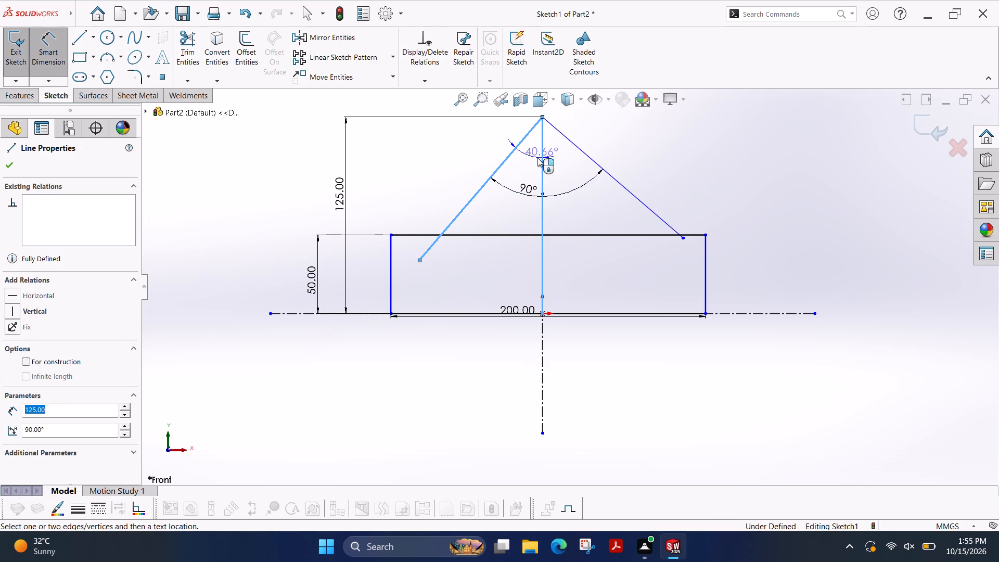
pyautogui.click(531, 157)
pyautogui.write('45')
pyautogui.press('Return')
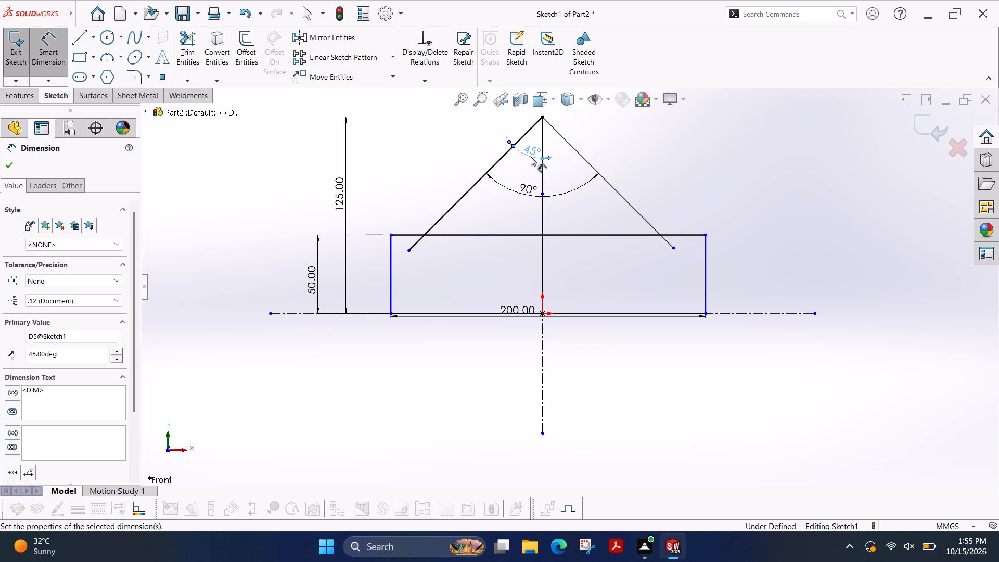
# Power-trim the slanted lines' ends inside the rectangle, its top edge between them, and the inner vertical line, leaving a single peaked outline.
pyautogui.click(185, 52)
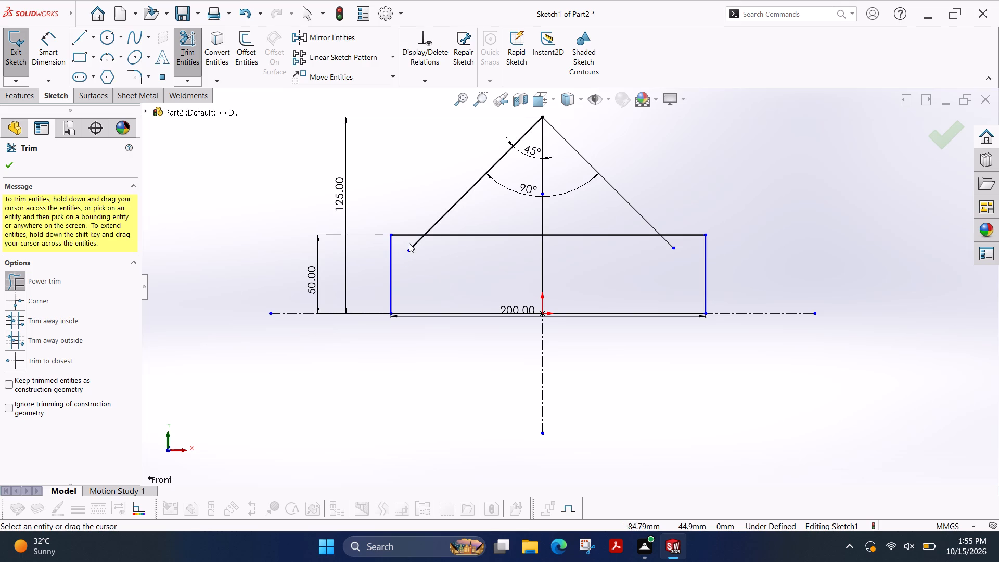
pyautogui.moveTo(402, 242); pyautogui.dragTo(458, 261)
pyautogui.moveTo(514, 221); pyautogui.dragTo(513, 251)
pyautogui.moveTo(592, 228); pyautogui.dragTo(593, 264)
pyautogui.moveTo(583, 264); pyautogui.dragTo(502, 265)
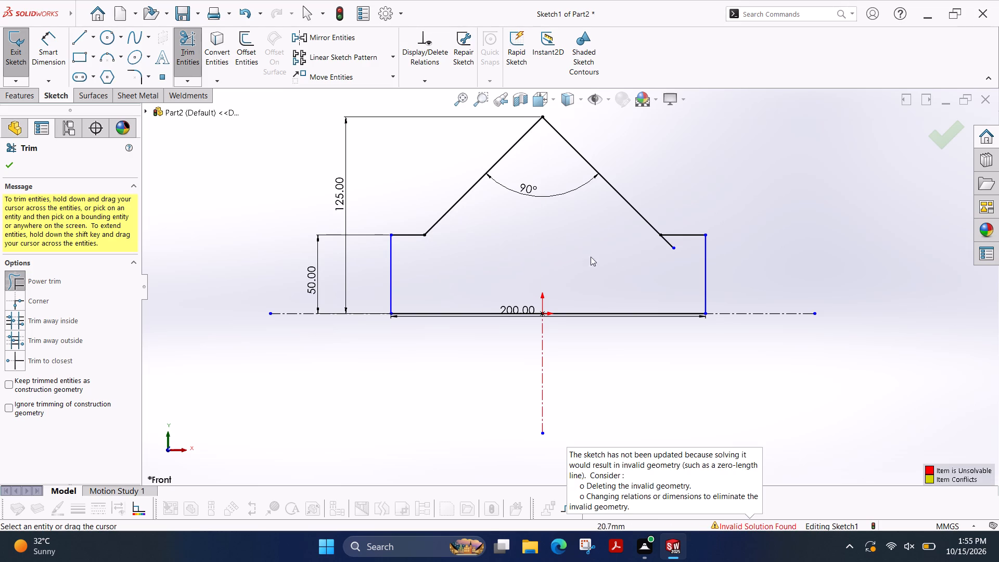
pyautogui.moveTo(678, 246); pyautogui.dragTo(653, 248)
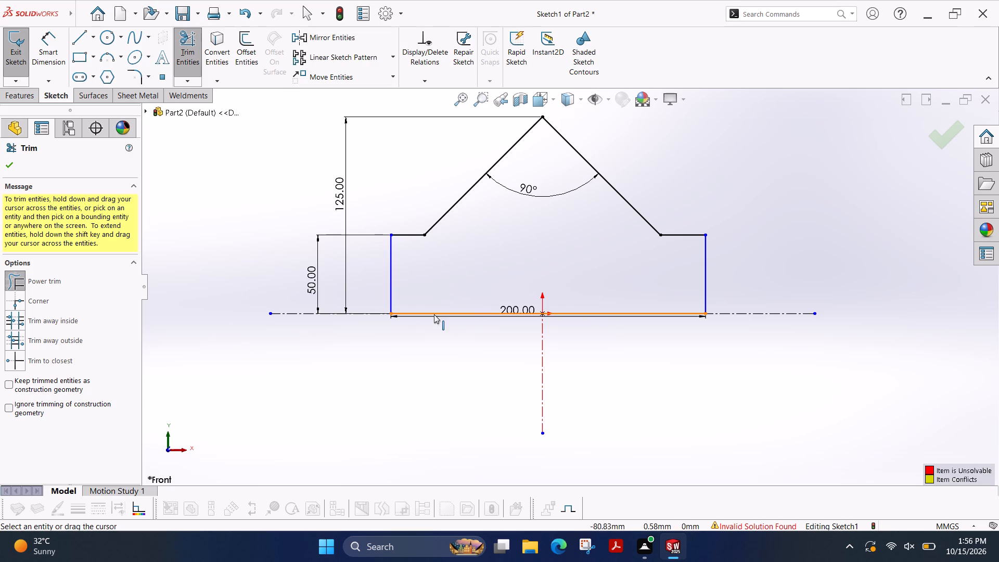
# Power-trim the vertical centreline below the profile and the horizontal centreline extending beyond the profile's right side.
pyautogui.moveTo(588, 368); pyautogui.dragTo(458, 400)
pyautogui.moveTo(726, 276); pyautogui.dragTo(713, 419)
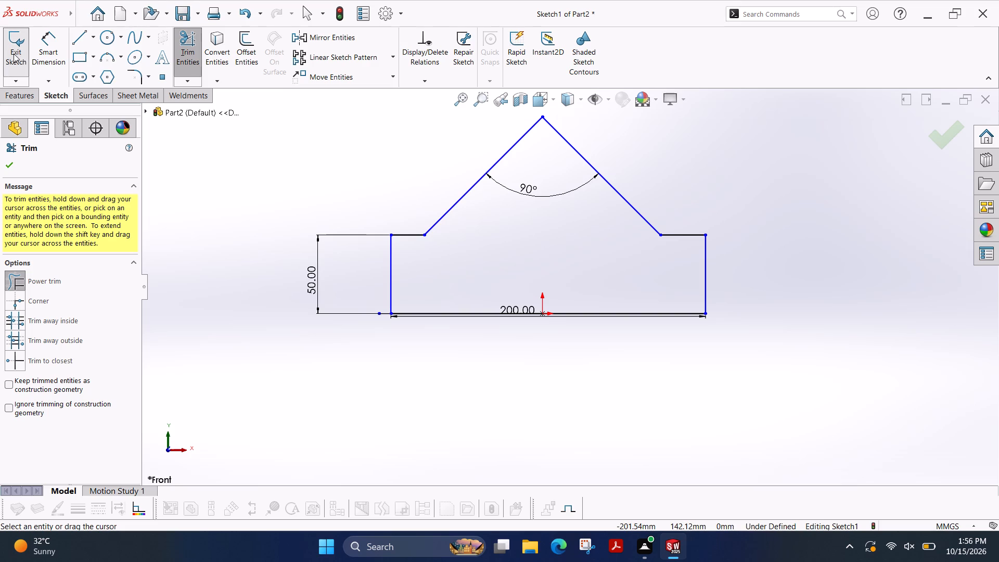
# Extrude the peaked profile as a boss with a Mid Plane end condition and a depth of 175 mm.
pyautogui.click(24, 100)
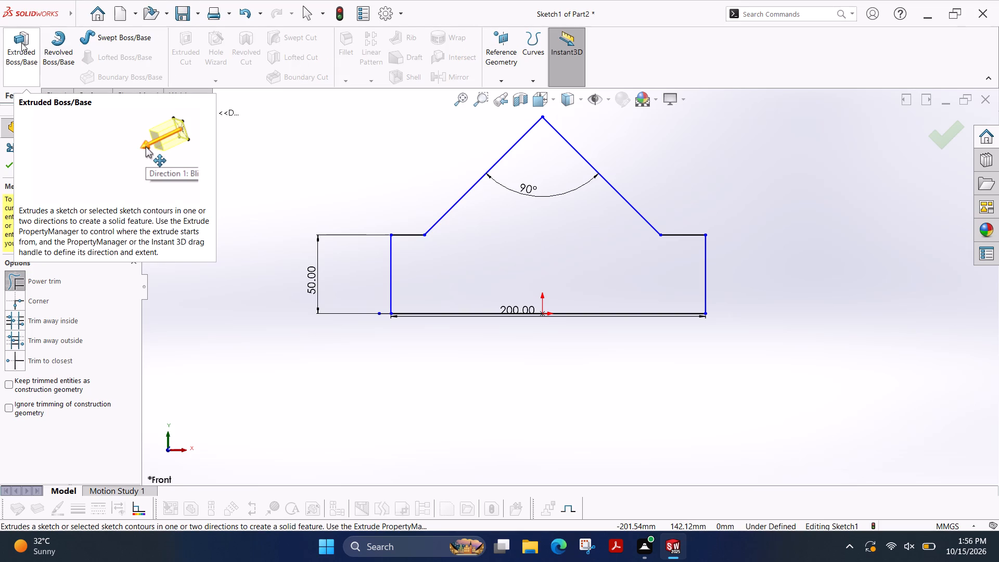
pyautogui.click(21, 43)
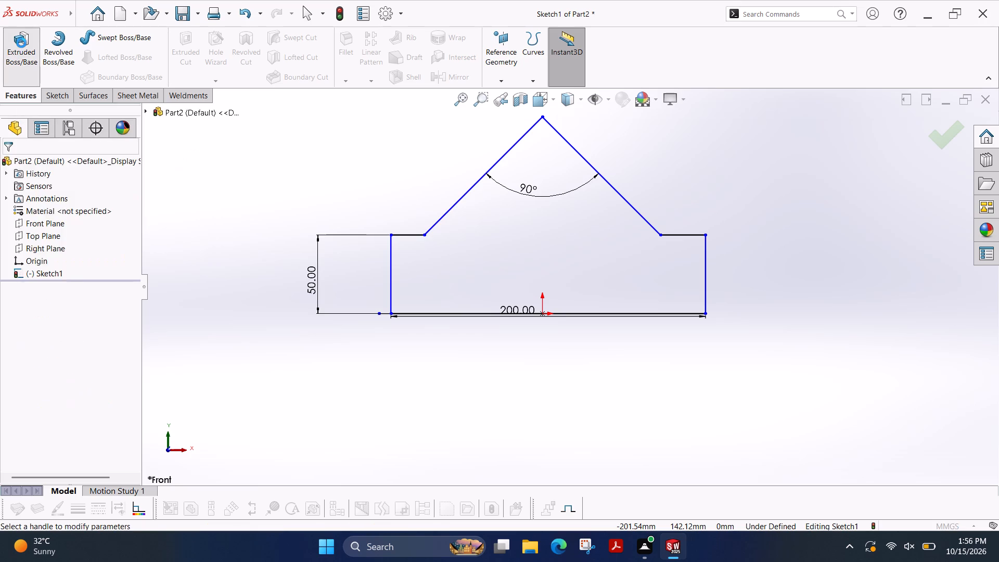
pyautogui.click(108, 236)
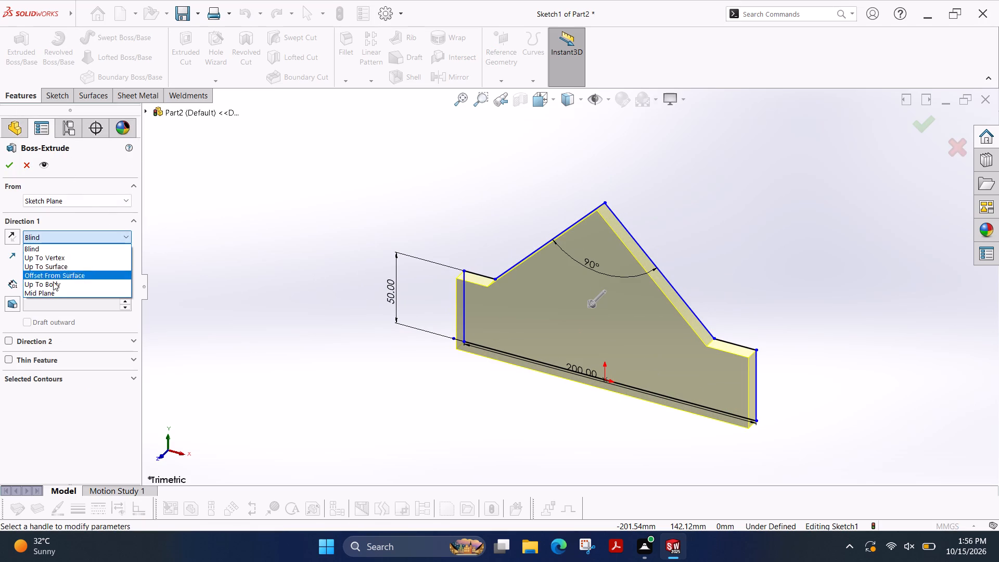
pyautogui.click(52, 292)
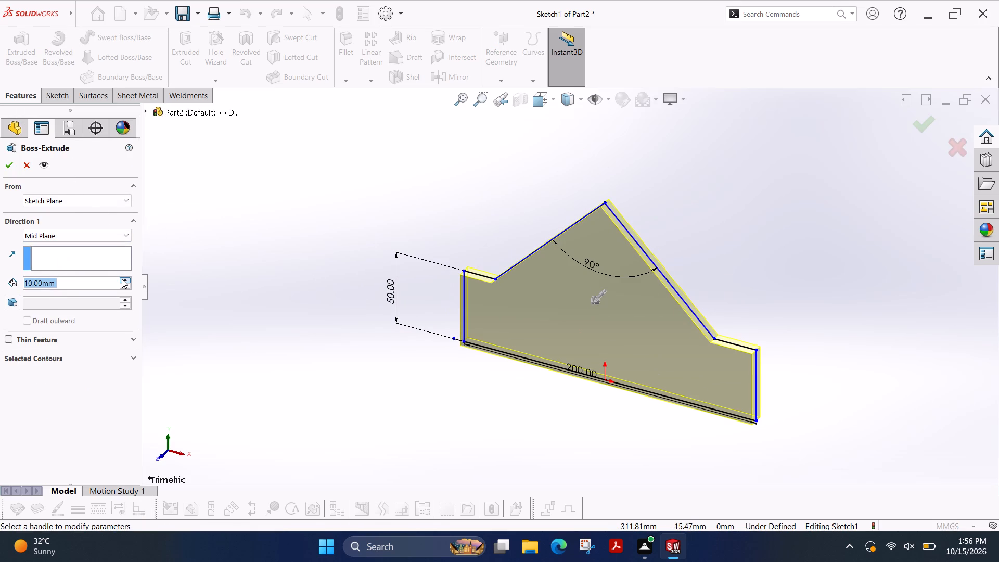
pyautogui.doubleClick(82, 283)
pyautogui.write('175')
pyautogui.press('Return')
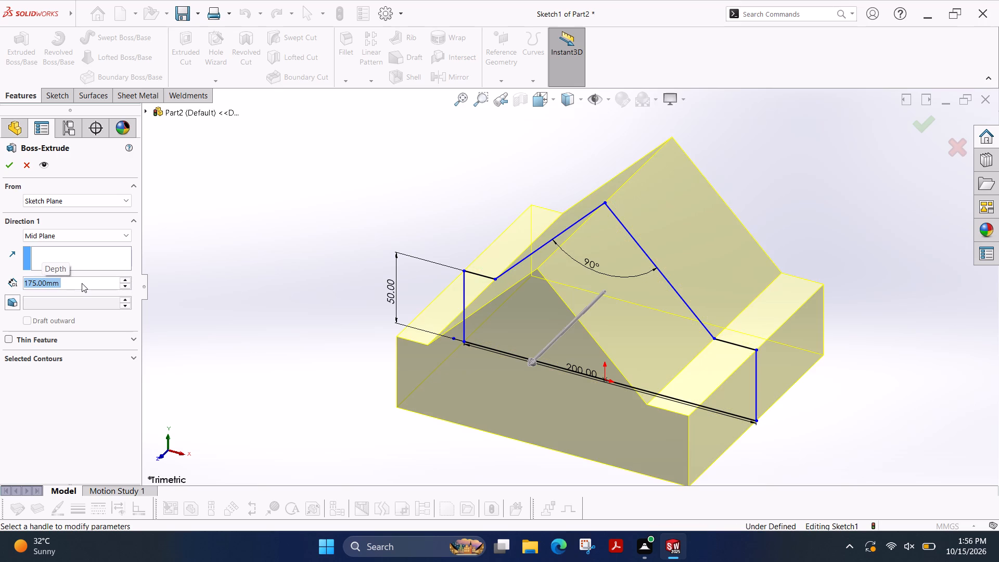
pyautogui.click(12, 162)
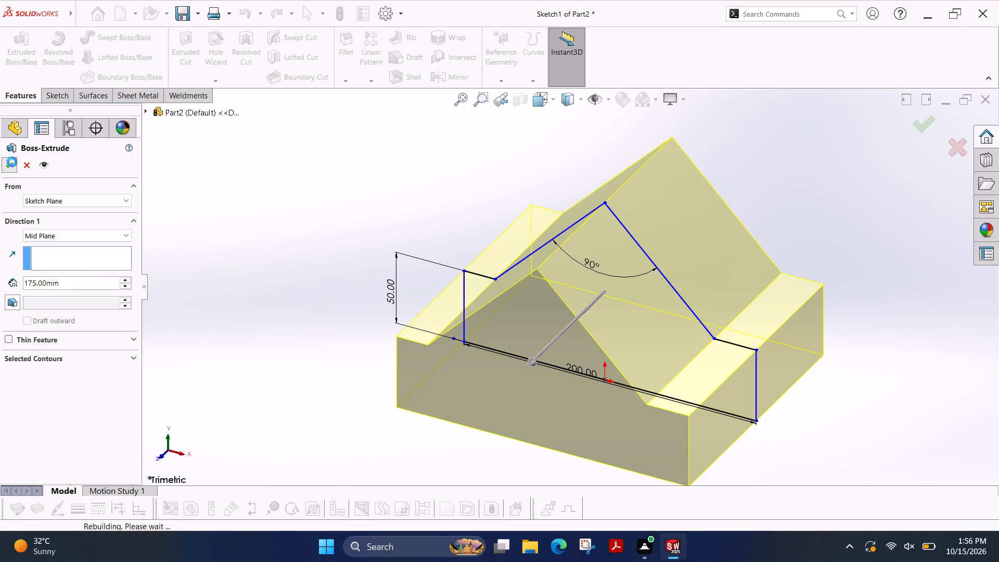
pyautogui.press('Escape')
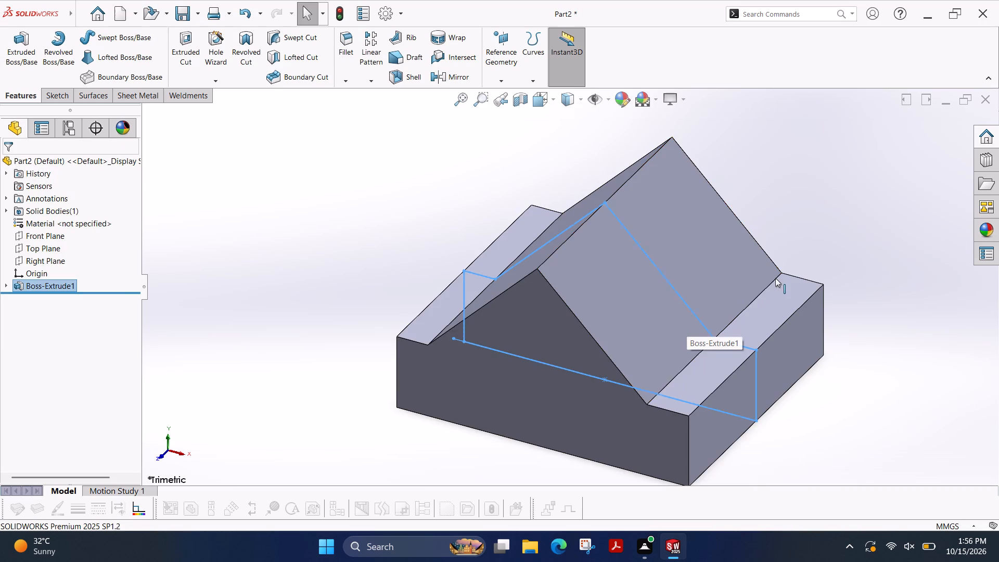
# Start a new sketch on the vertical side face at the right end of the base.
pyautogui.scroll(-2, 775, 278)
pyautogui.scroll(3, 775, 278)
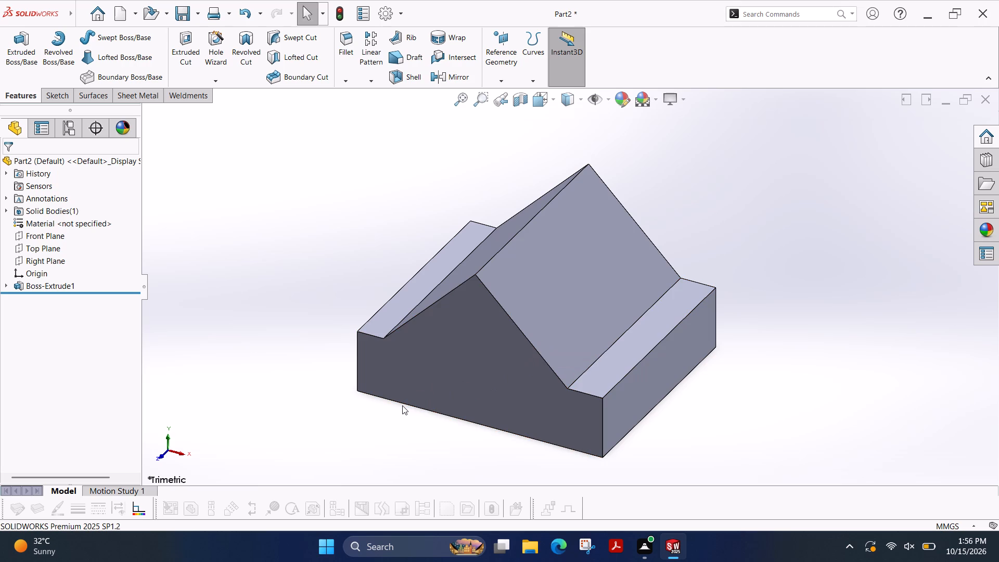
pyautogui.click(675, 372)
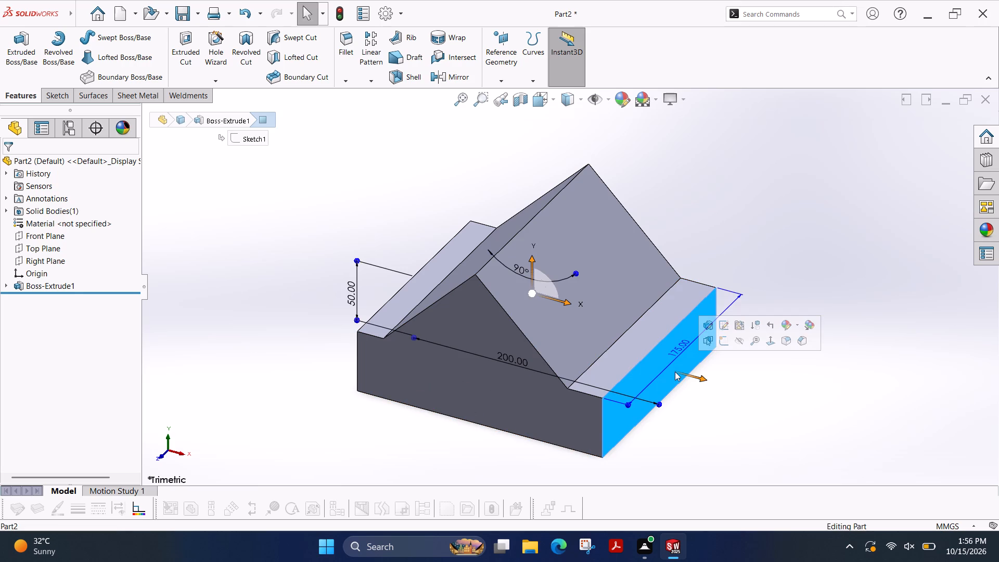
pyautogui.click(61, 97)
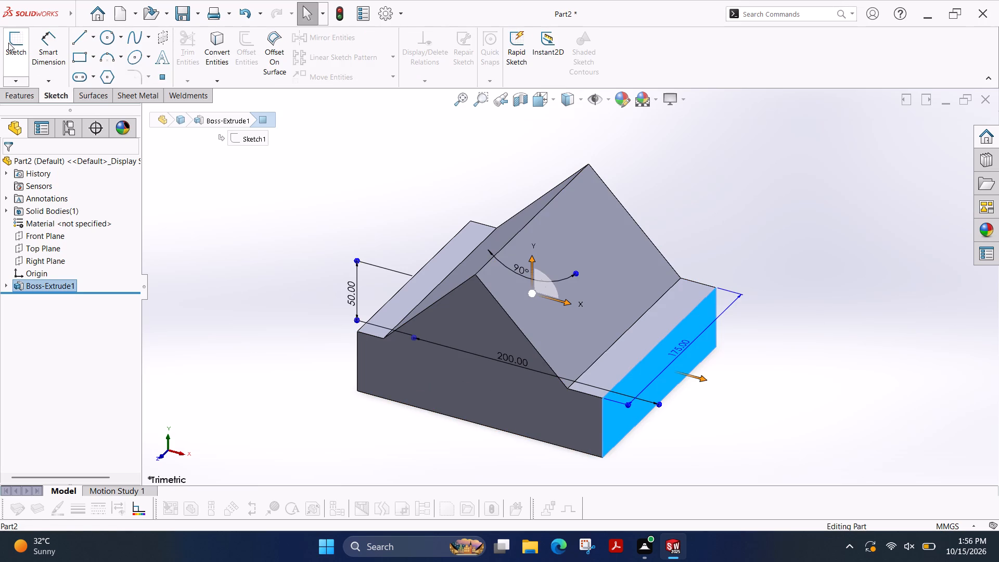
pyautogui.click(8, 43)
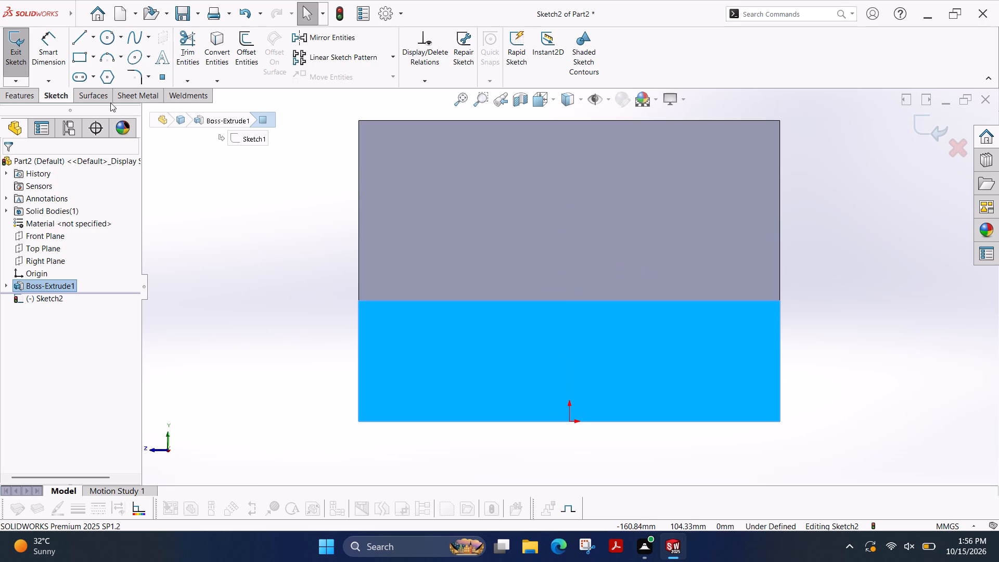
pyautogui.press('Escape')
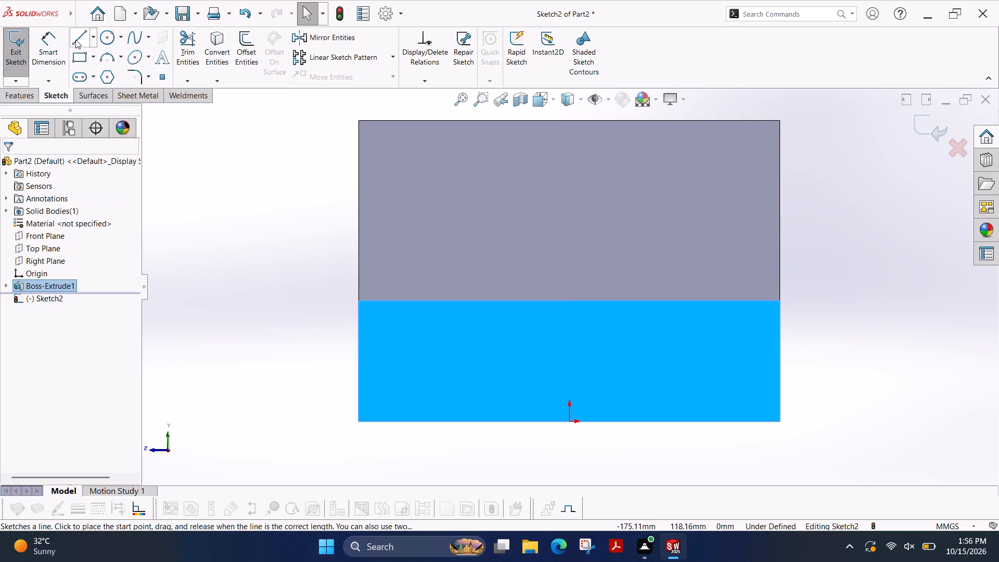
pyautogui.press('Escape')
# Draw connected lines up the face's left edge, about 33 mm along its top edge, and around an upright prong about 48 mm high.
pyautogui.click(75, 40)
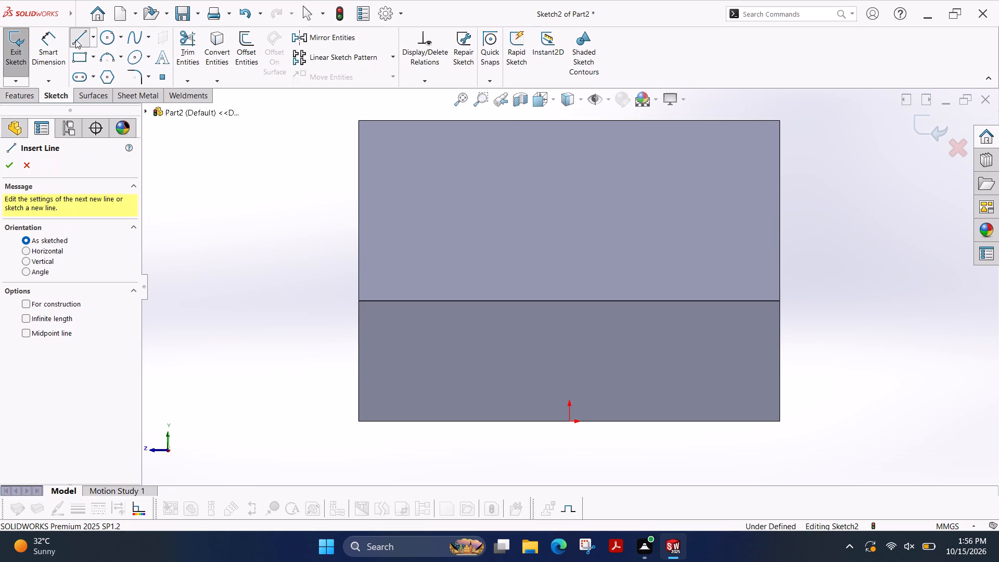
pyautogui.click(360, 421)
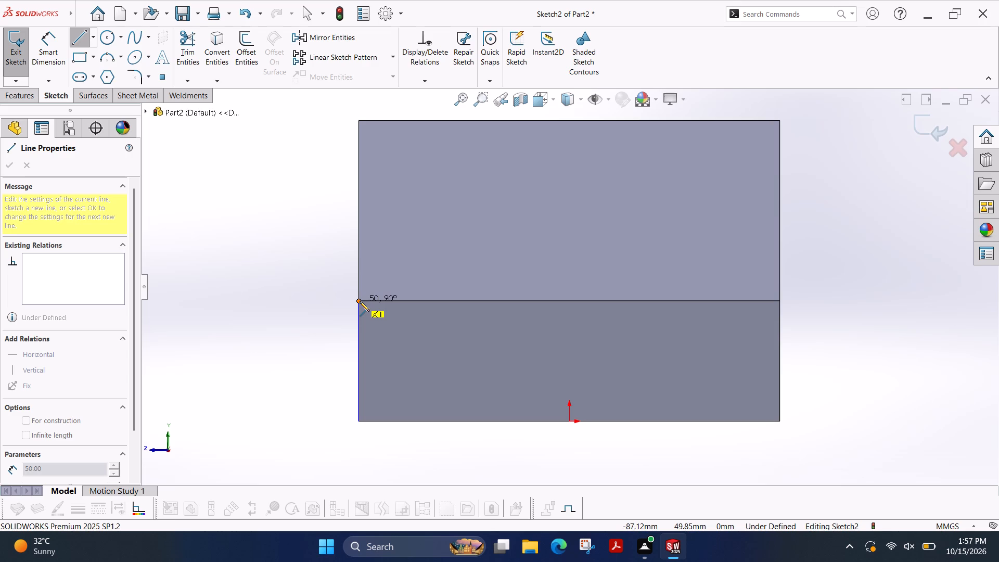
pyautogui.click(360, 301)
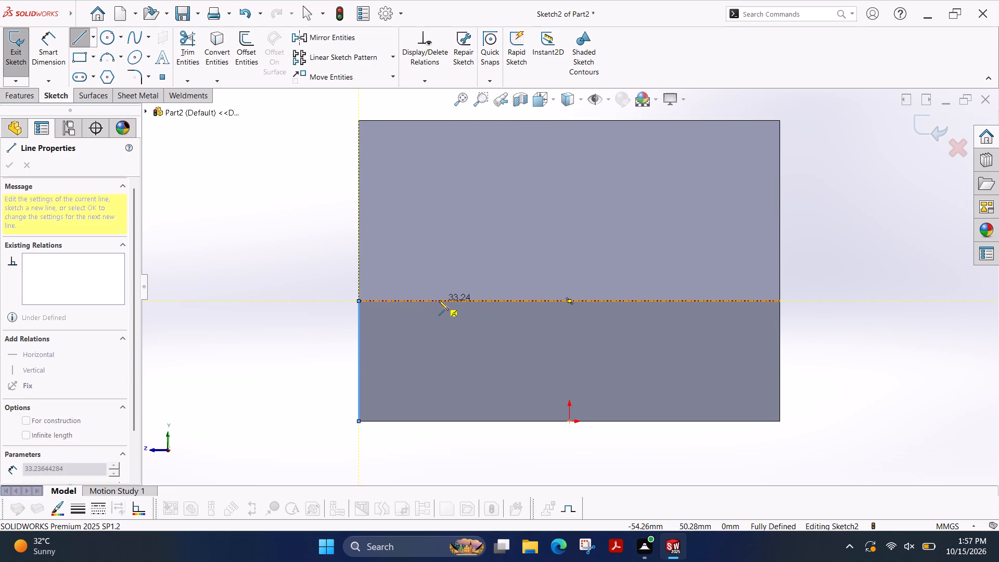
pyautogui.click(439, 300)
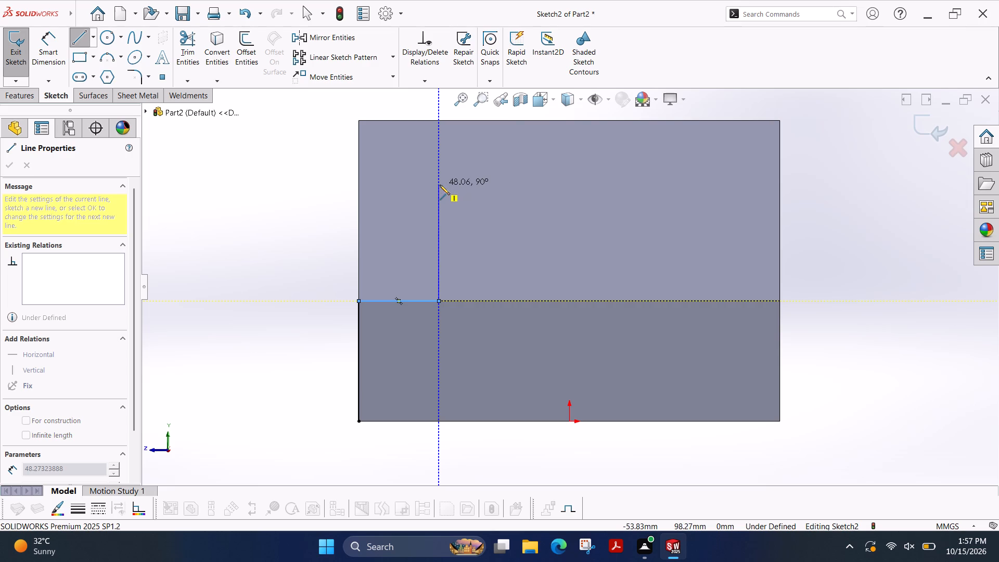
pyautogui.click(440, 185)
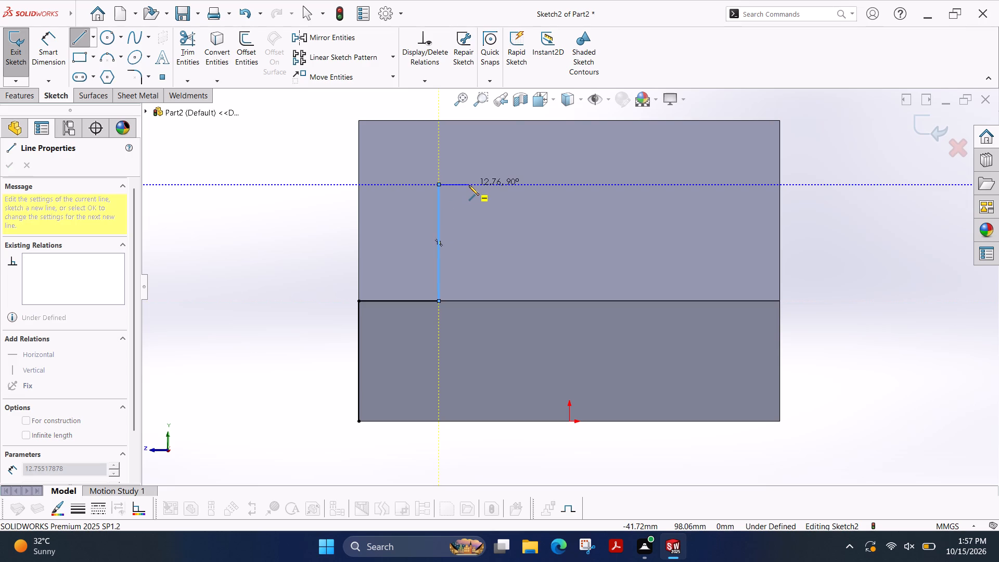
pyautogui.click(472, 185)
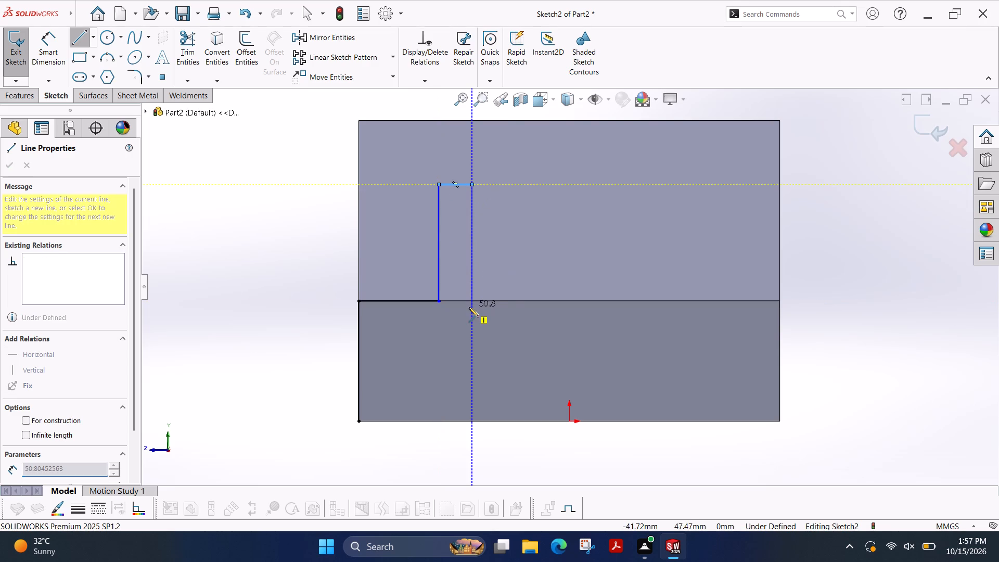
pyautogui.click(473, 254)
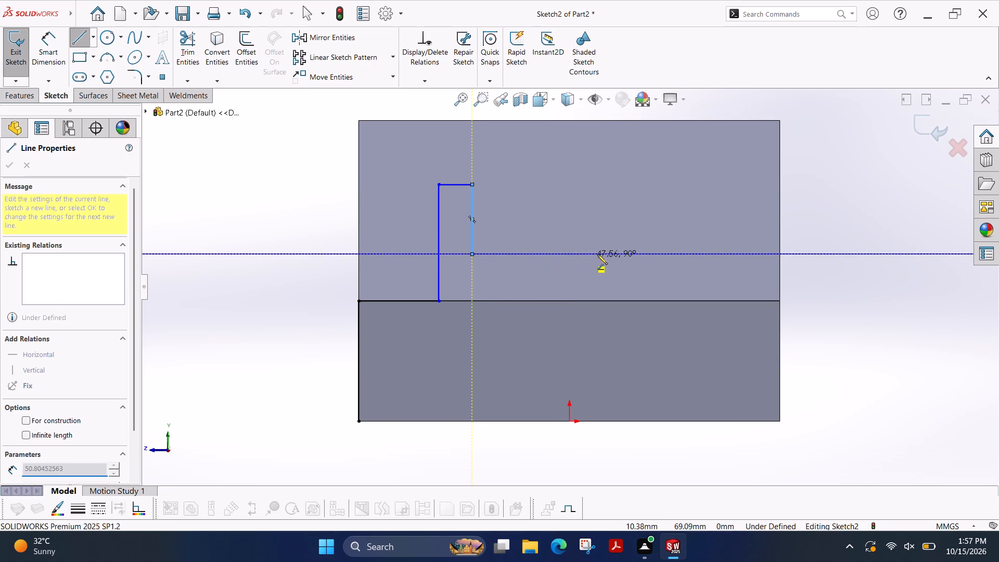
# Continue the chain with a recess floor, a 29 mm rise, a second prong about 12 mm wide, and a 52 mm line to the face's upper-right corner.
pyautogui.click(626, 257)
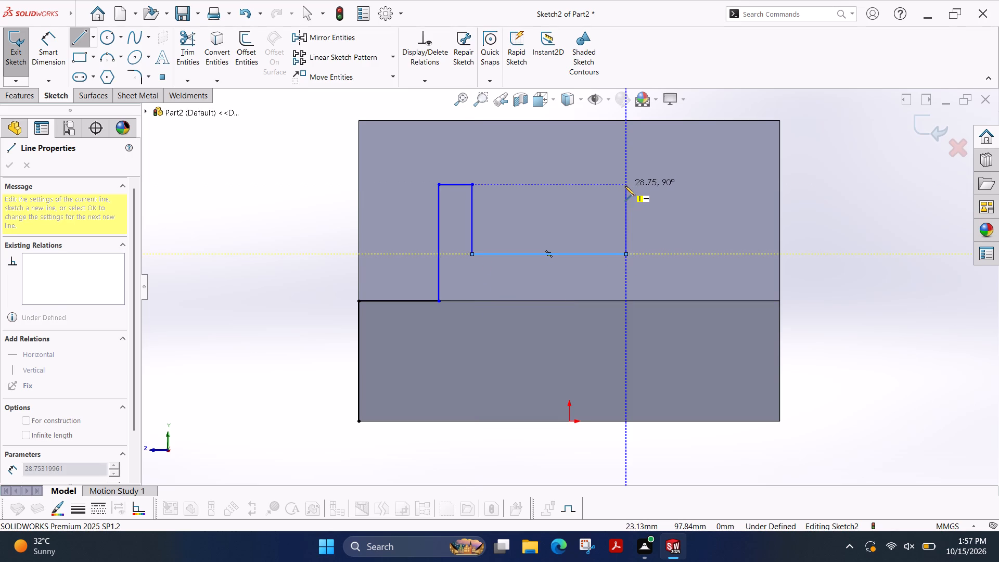
pyautogui.click(625, 186)
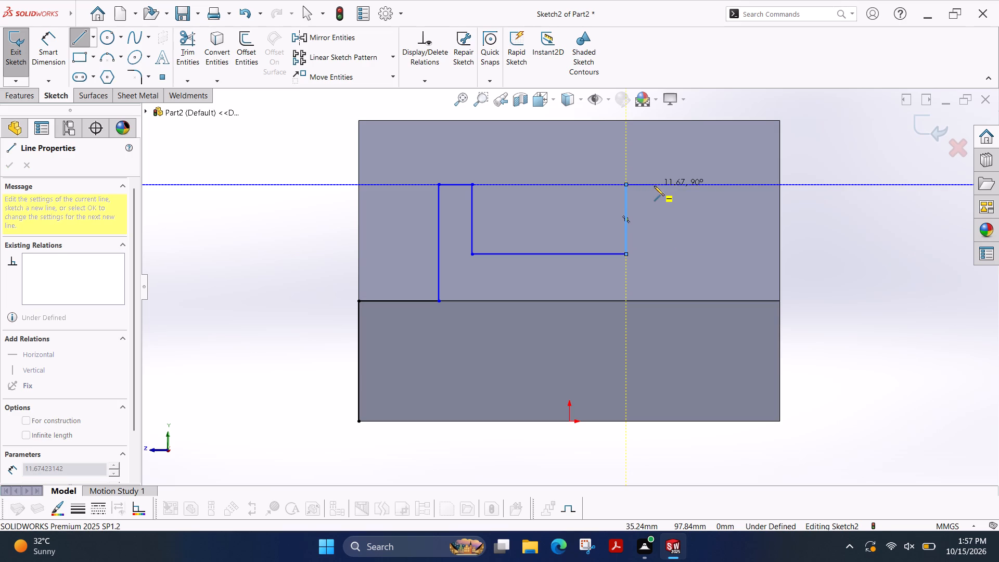
pyautogui.click(655, 186)
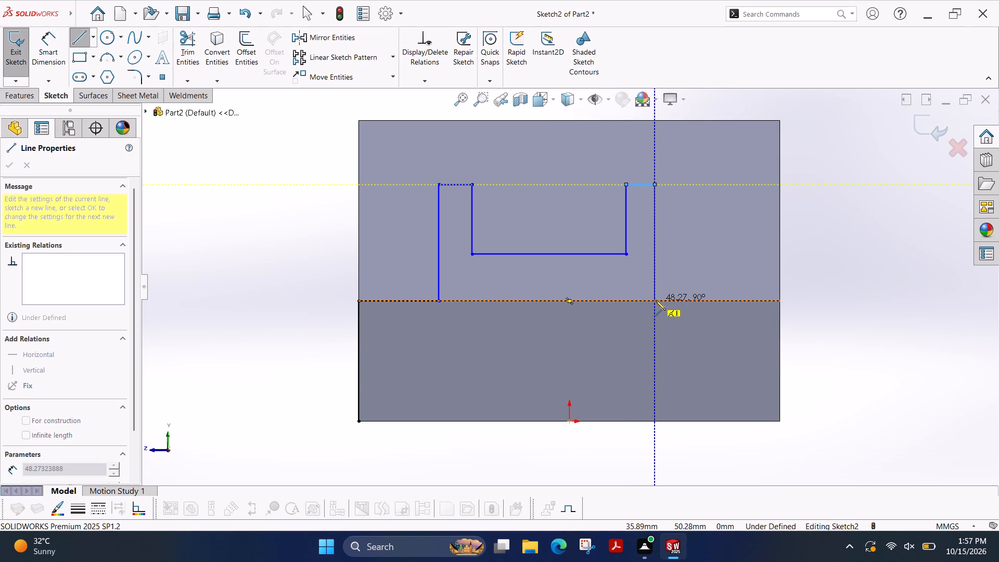
pyautogui.click(656, 300)
pyautogui.click(780, 302)
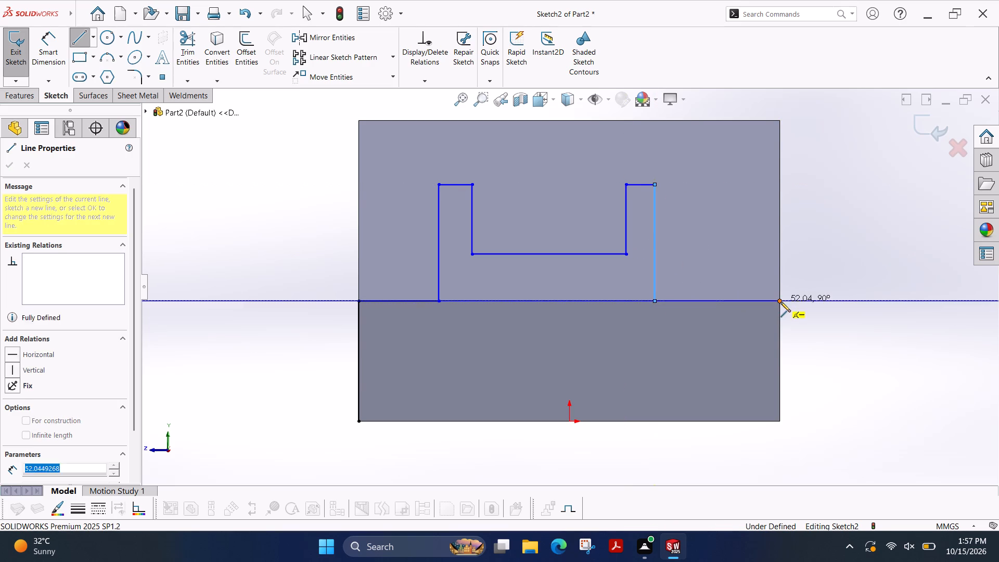
pyautogui.press('Escape')
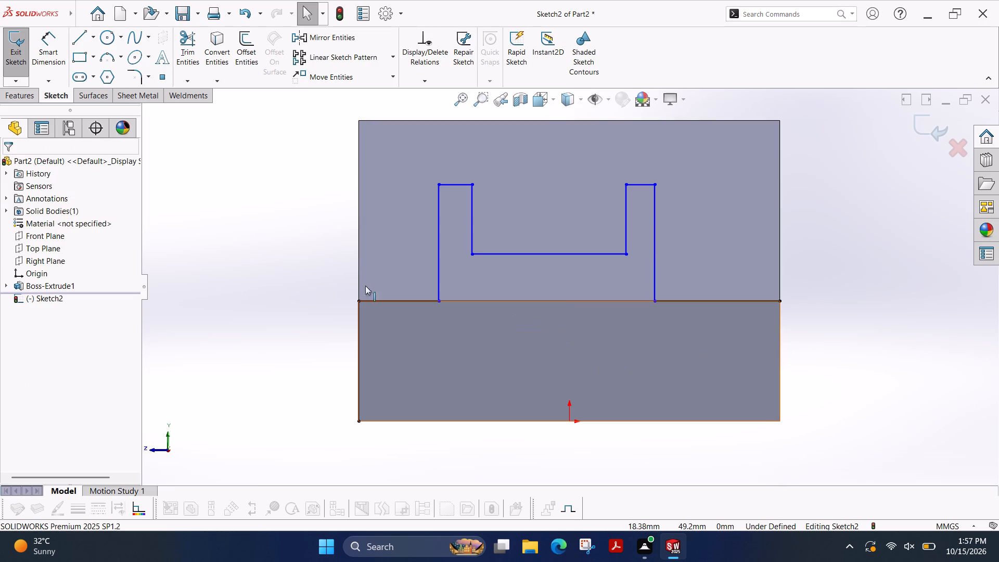
# Close the outline with lines down the face's 50 mm right edge and along its 175 mm bottom edge to the starting corner.
pyautogui.click(80, 41)
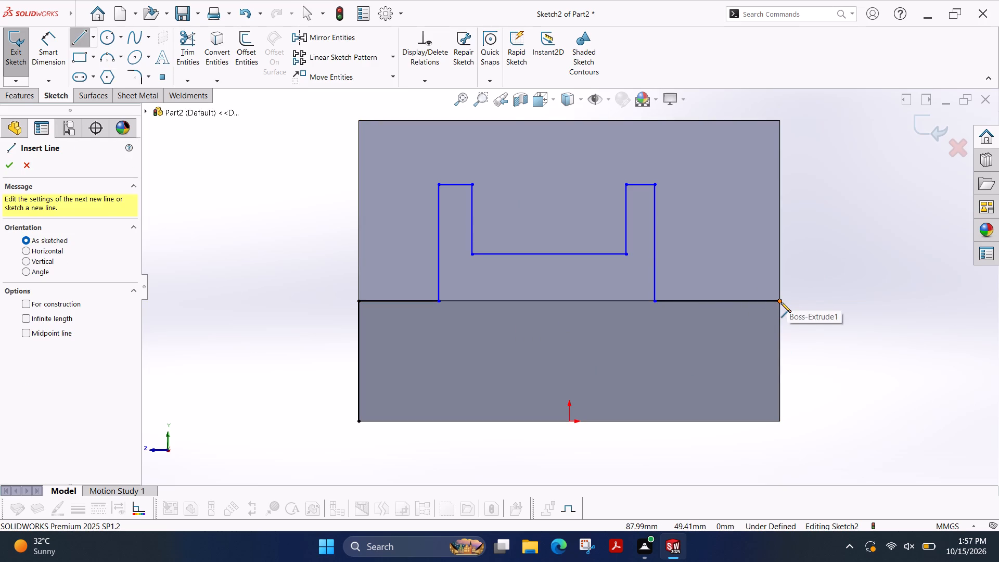
pyautogui.click(781, 302)
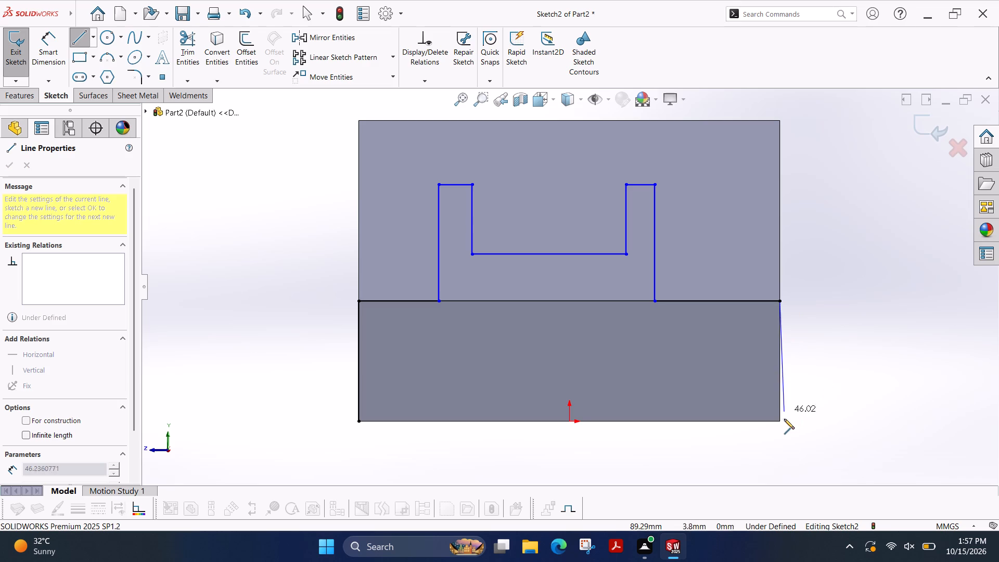
pyautogui.click(779, 422)
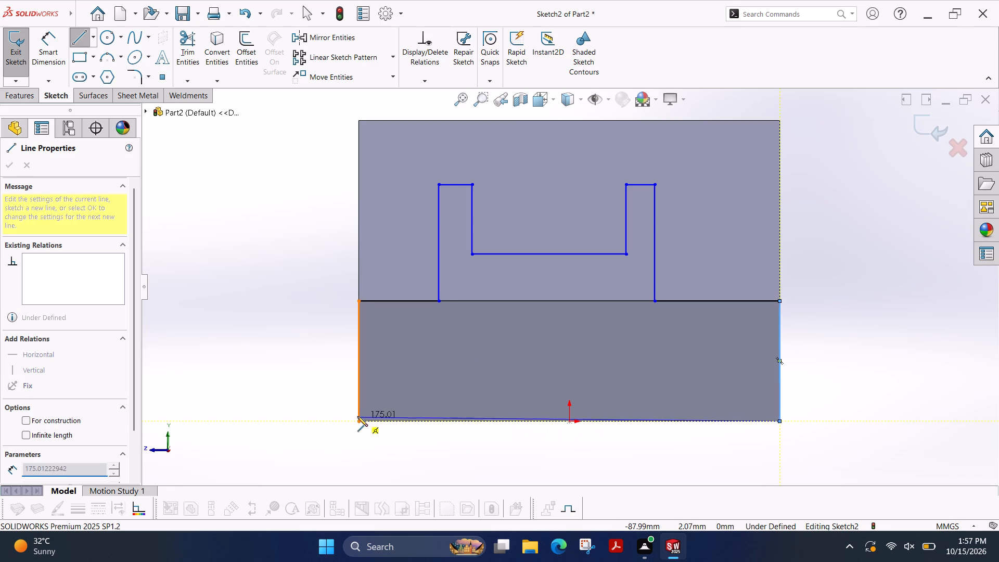
pyautogui.click(358, 421)
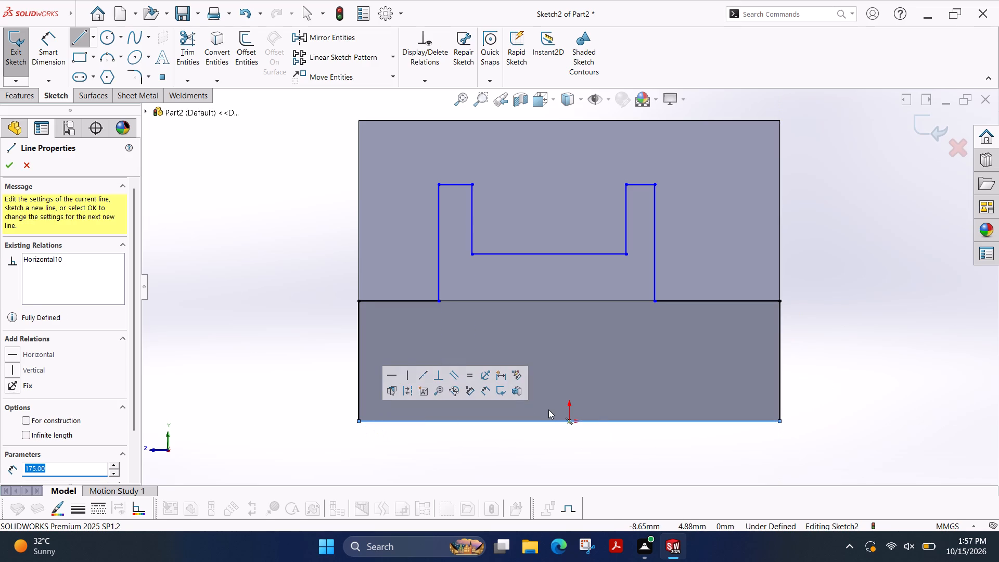
pyautogui.press('Escape')
pyautogui.press('Escape')
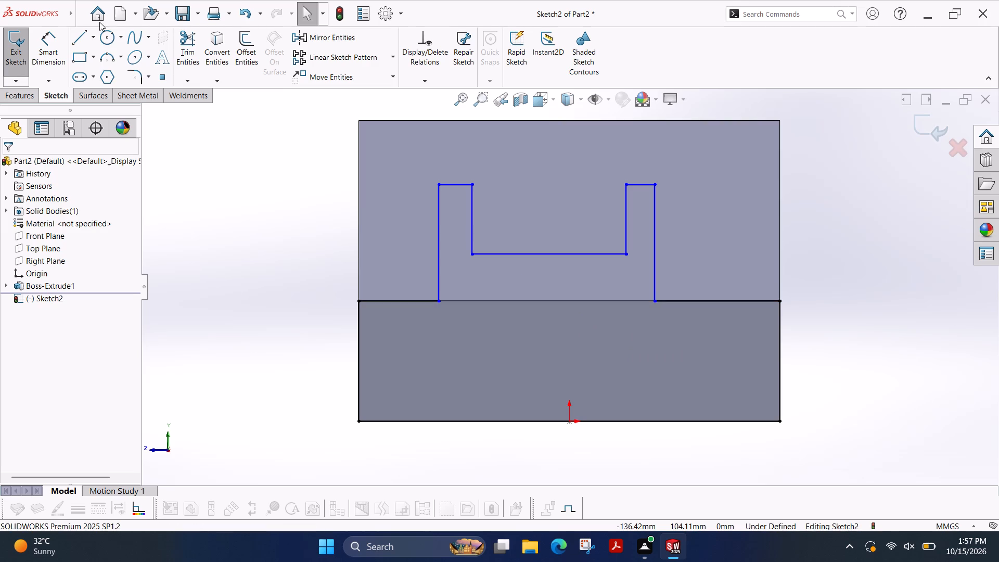
# Draw a vertical construction line about 120 mm long upward from the origin through the two-pronged outline.
pyautogui.click(83, 36)
pyautogui.click(46, 335)
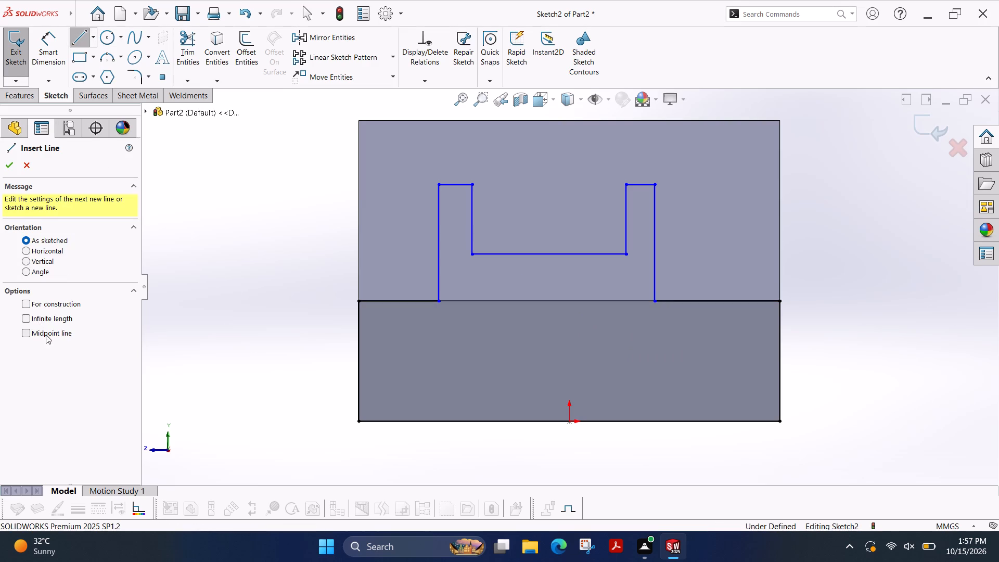
pyautogui.click(55, 302)
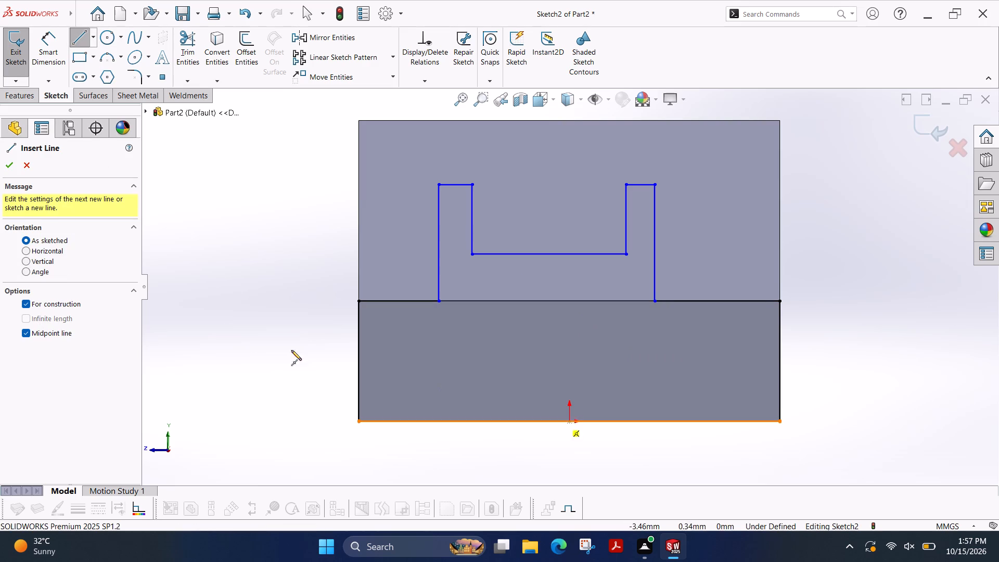
pyautogui.click(57, 331)
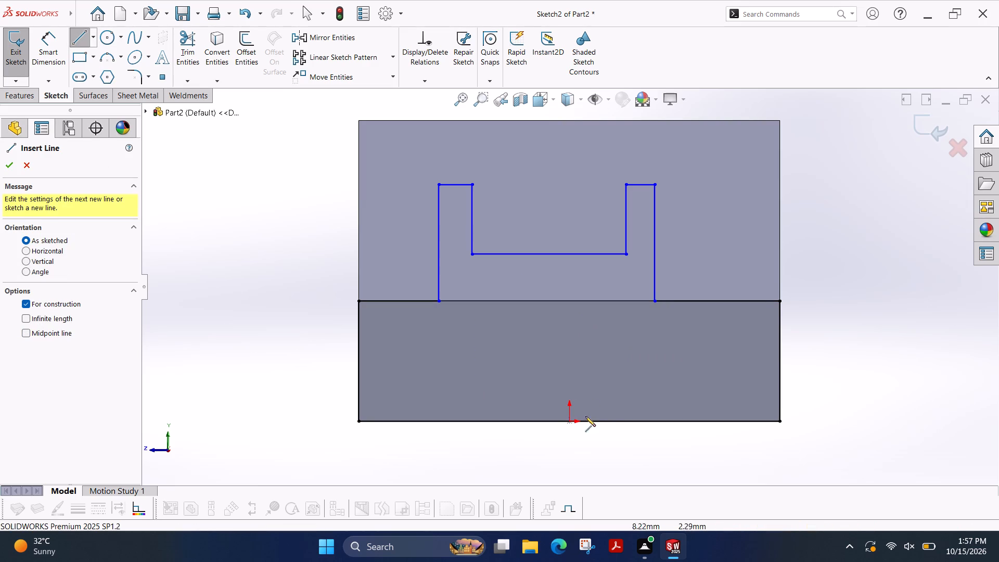
pyautogui.click(569, 423)
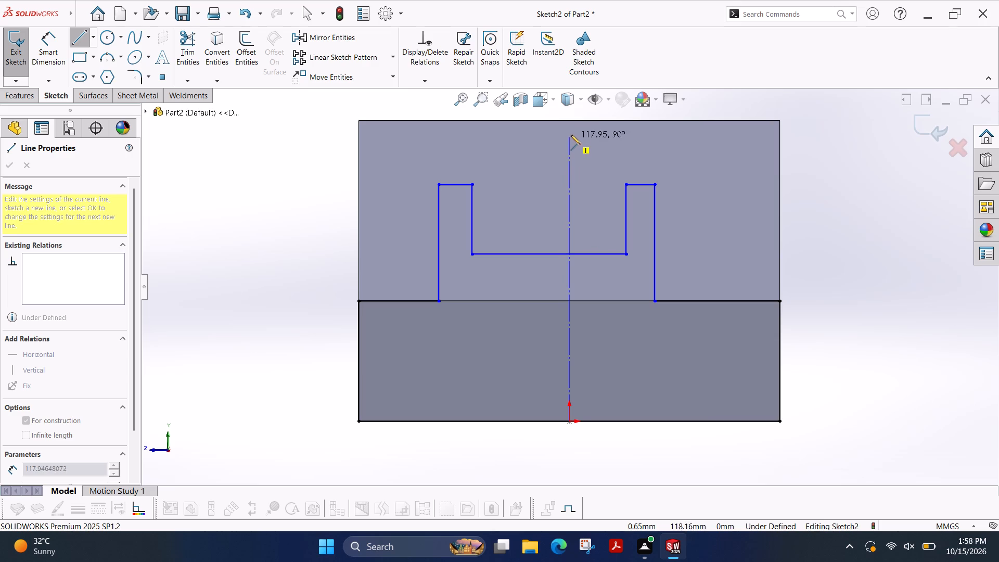
pyautogui.click(571, 129)
pyautogui.press('Escape')
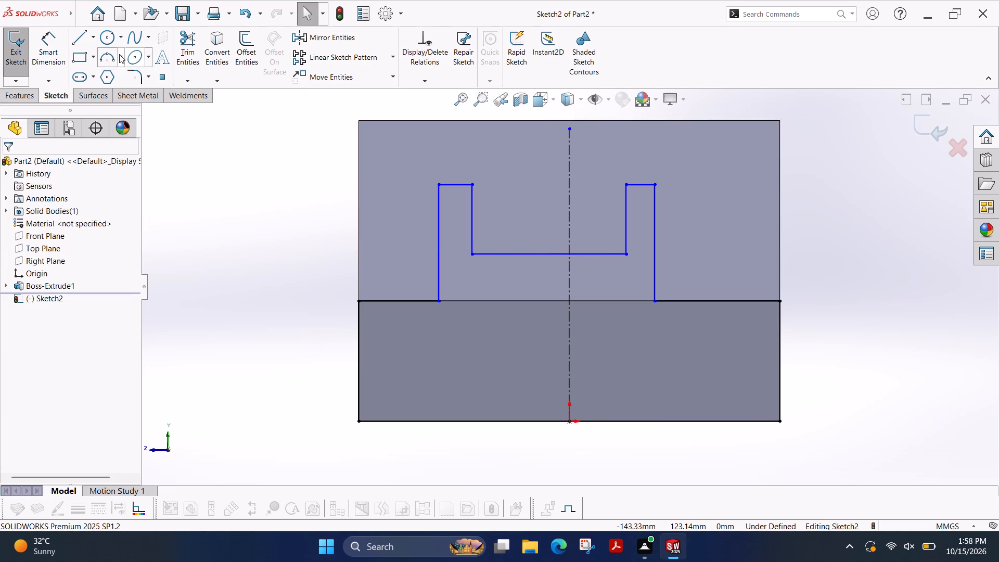
# Dimension the recess floor between the prongs at 15 mm above the base's top edge.
pyautogui.click(60, 44)
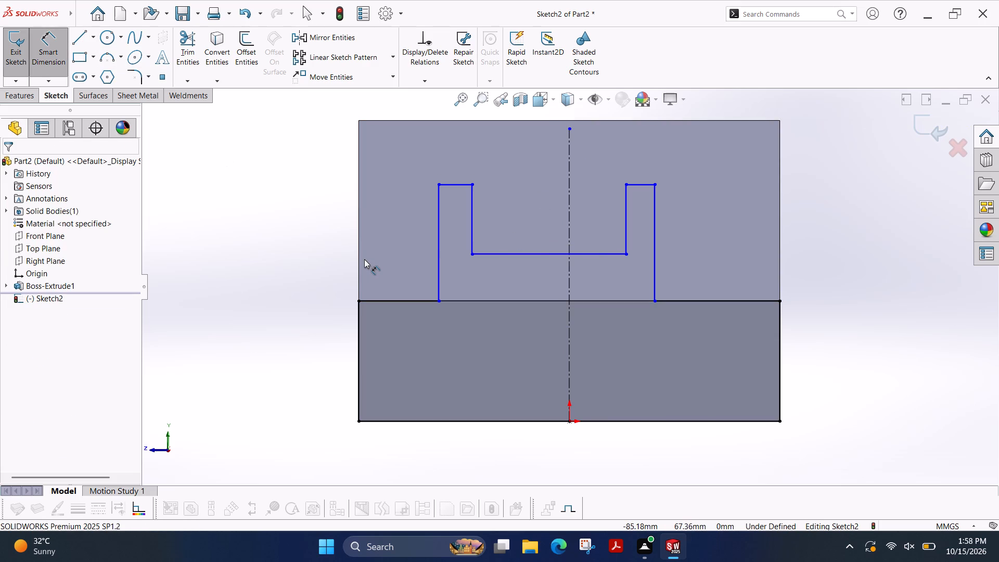
pyautogui.click(511, 256)
pyautogui.click(389, 299)
pyautogui.click(301, 278)
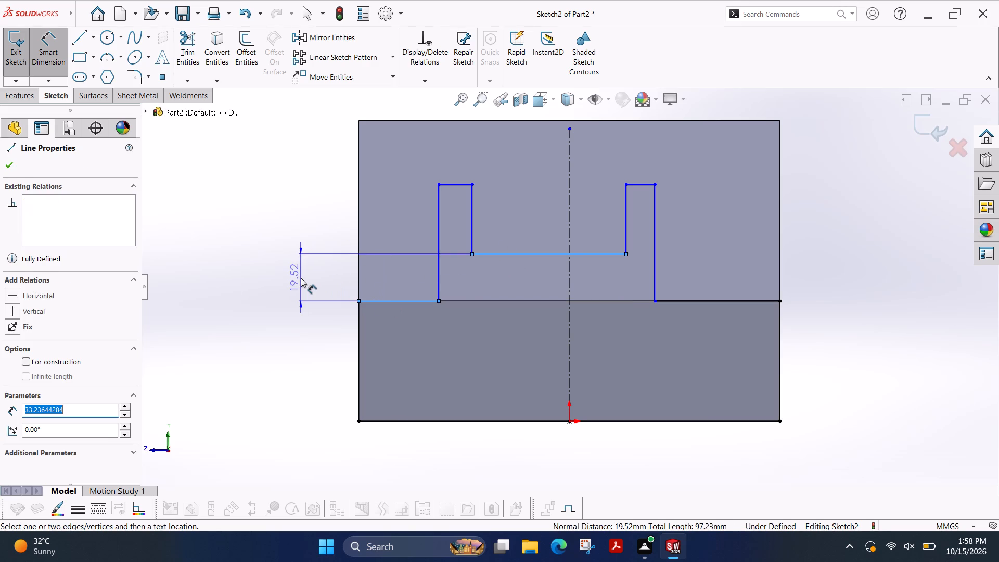
pyautogui.write('15')
pyautogui.press('Return')
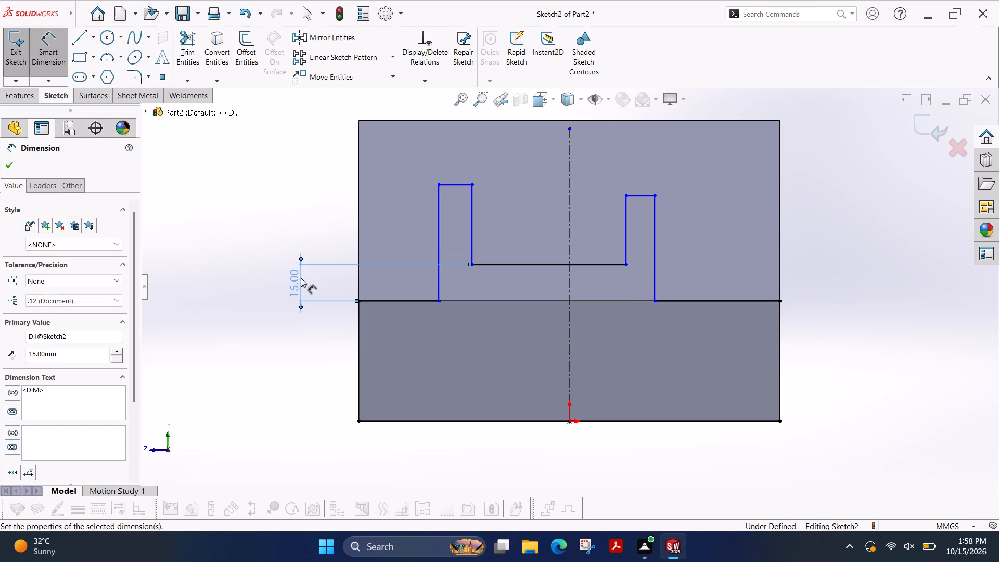
# Dimension the top edges of both prongs so that each prong is 15 mm wide.
pyautogui.click(452, 185)
pyautogui.click(463, 149)
pyautogui.write('15')
pyautogui.press('Return')
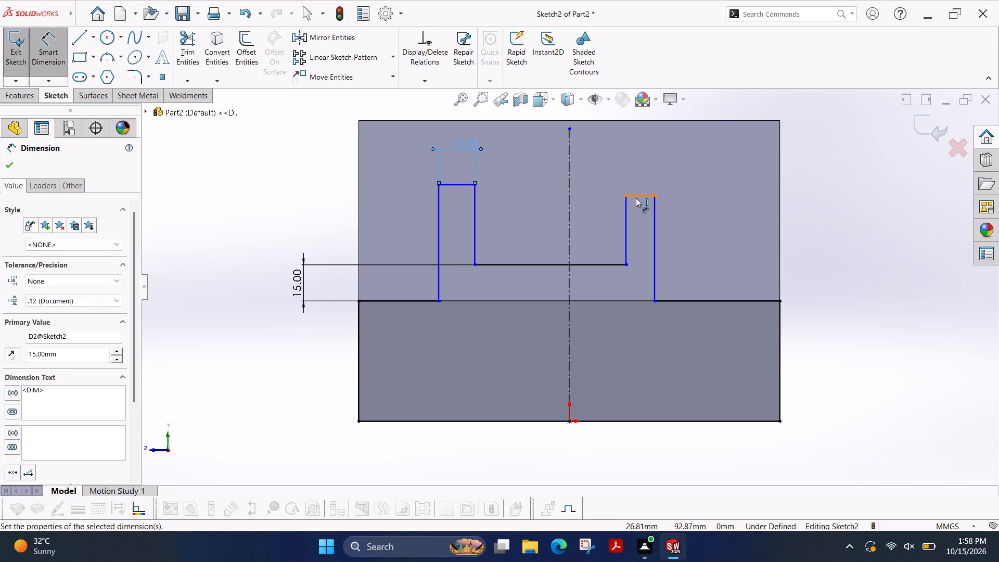
pyautogui.click(637, 197)
pyautogui.click(644, 169)
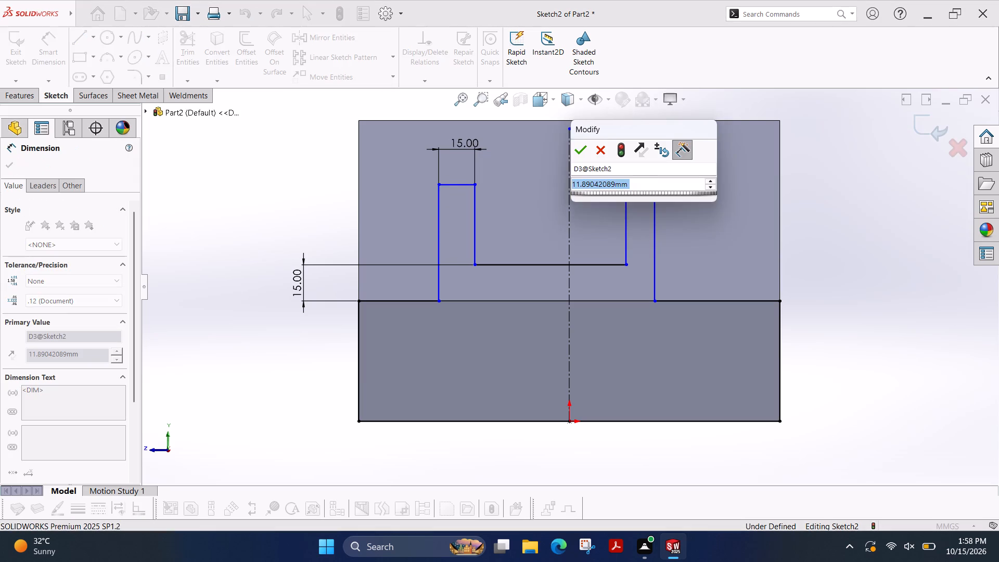
pyautogui.write('15')
pyautogui.press('Return')
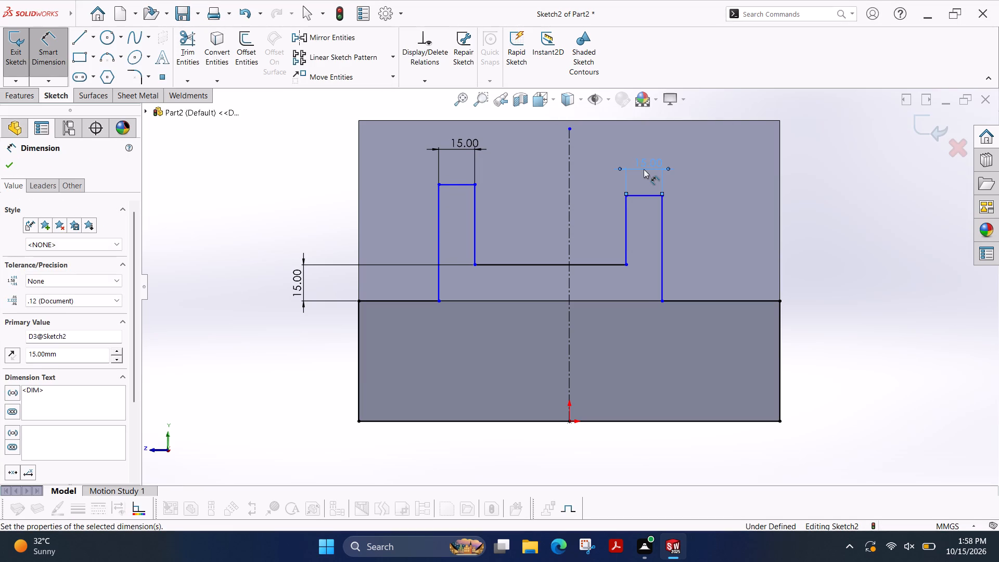
# Dimension the tops of both prongs at 100 mm above the outline's bottom edge.
pyautogui.click(451, 186)
pyautogui.click(448, 419)
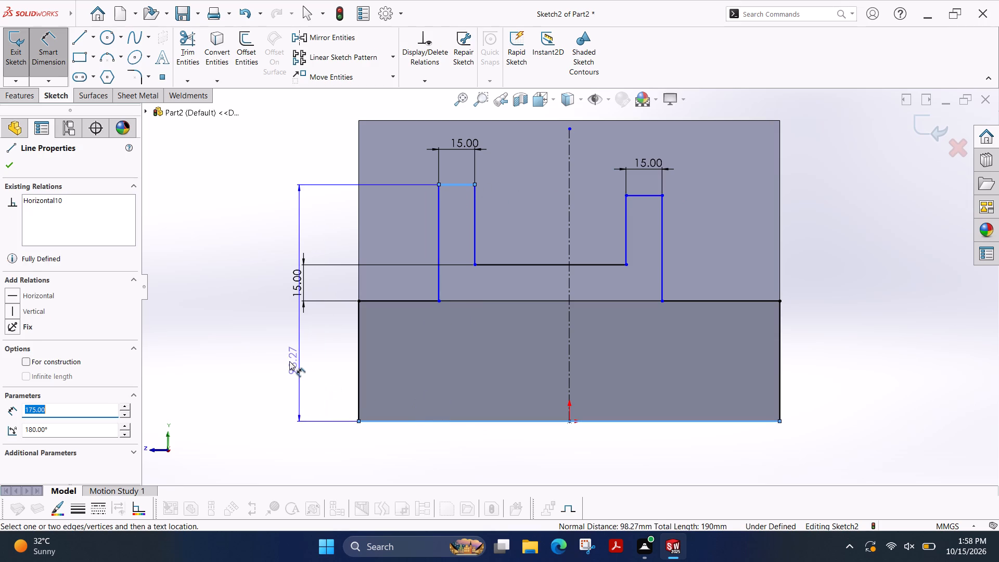
pyautogui.click(250, 323)
pyautogui.write('100')
pyautogui.press('Return')
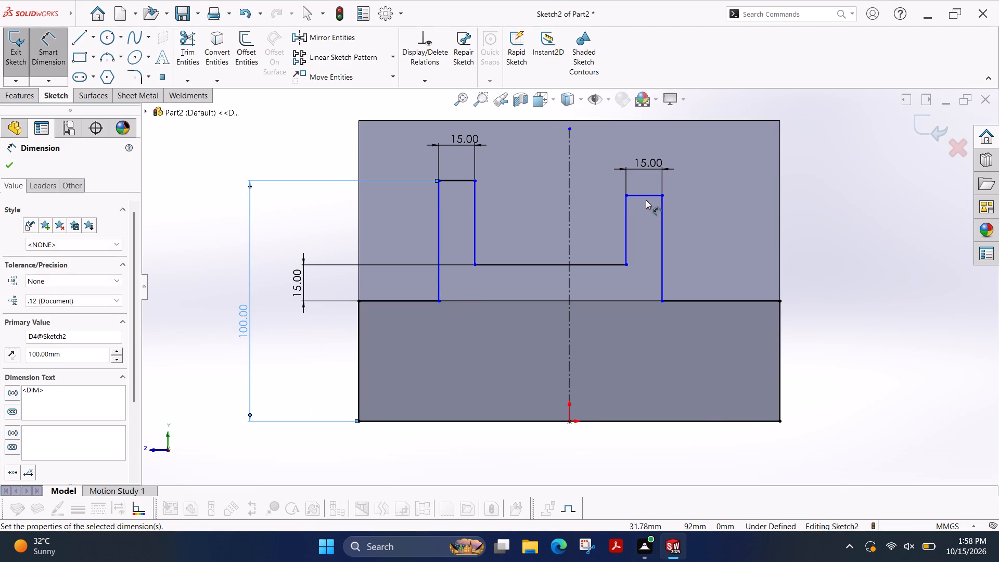
pyautogui.click(642, 196)
pyautogui.click(708, 420)
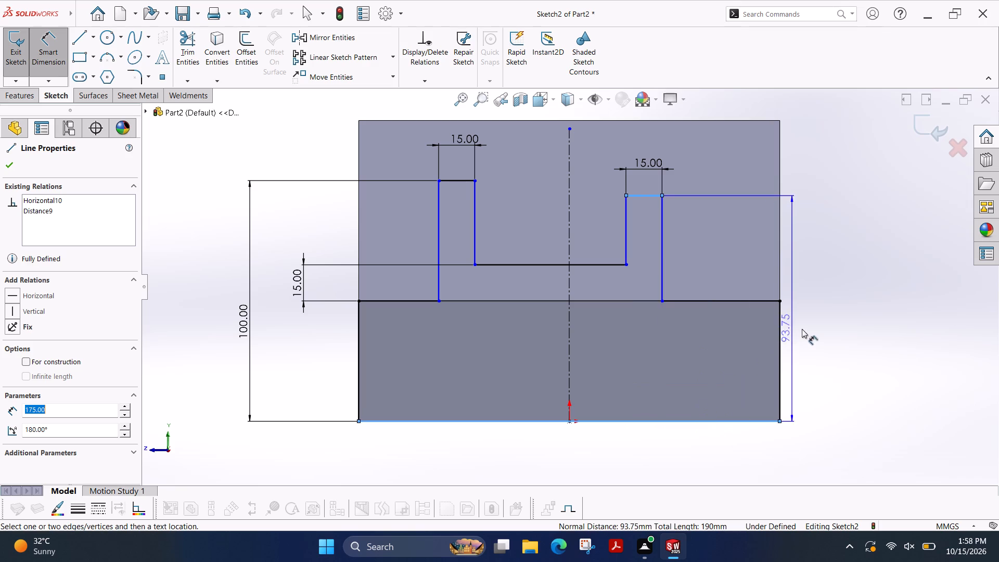
pyautogui.click(828, 304)
pyautogui.write('100')
pyautogui.press('Return')
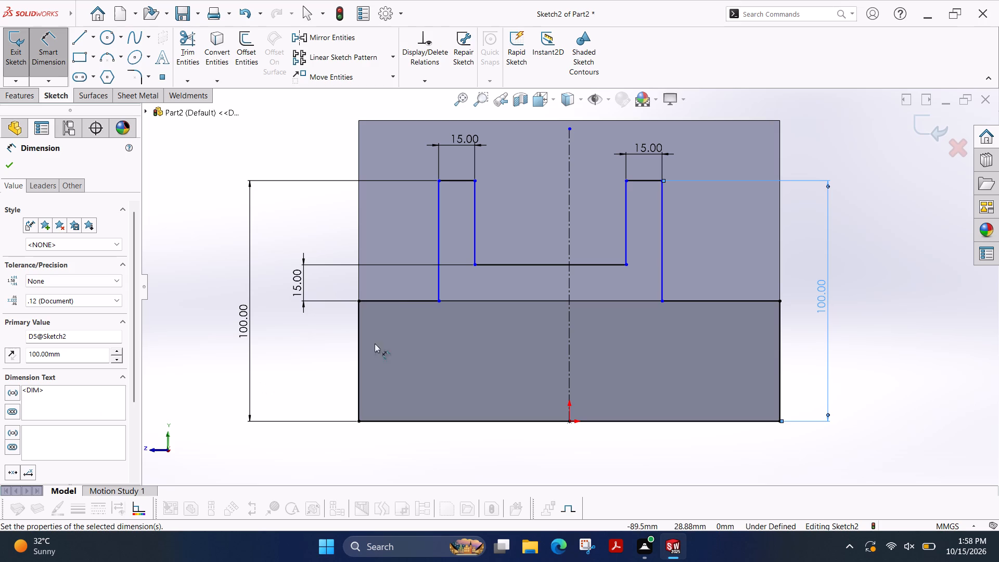
# Dimension the horizontal shoulder line between the face's left edge and the left prong at 50 mm.
pyautogui.click(405, 301)
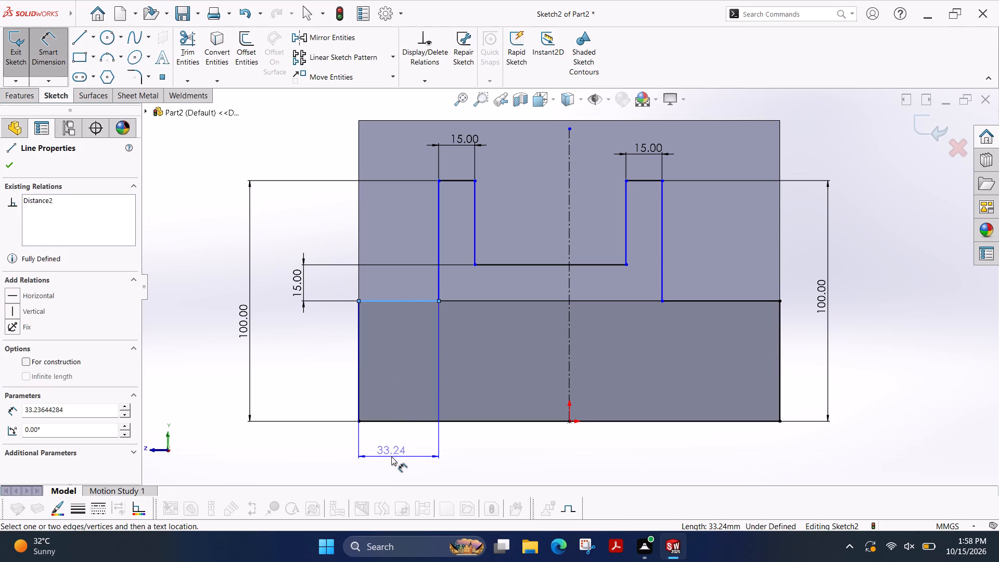
pyautogui.click(391, 456)
pyautogui.write('500')
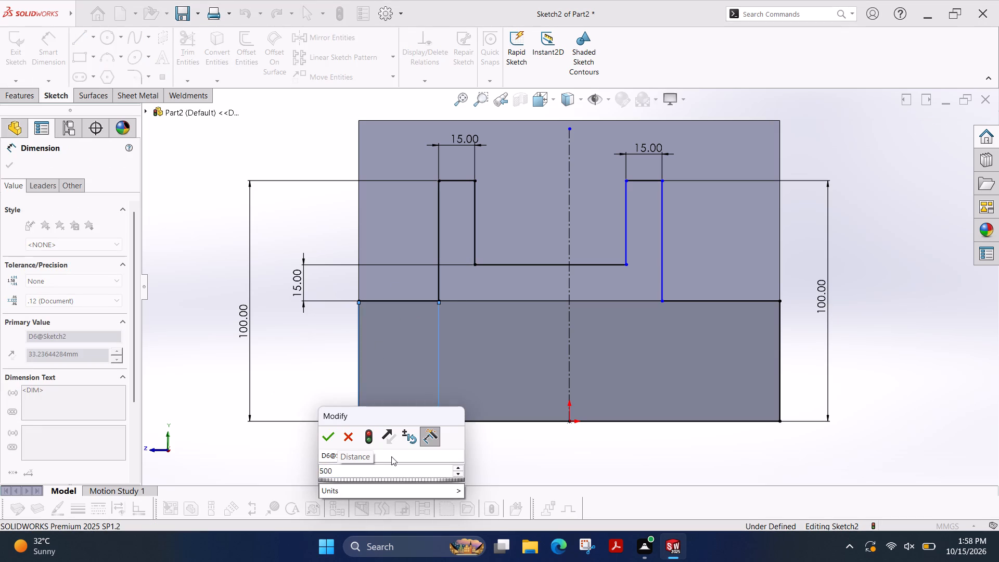
pyautogui.press('BackSpace')
pyautogui.press('Return')
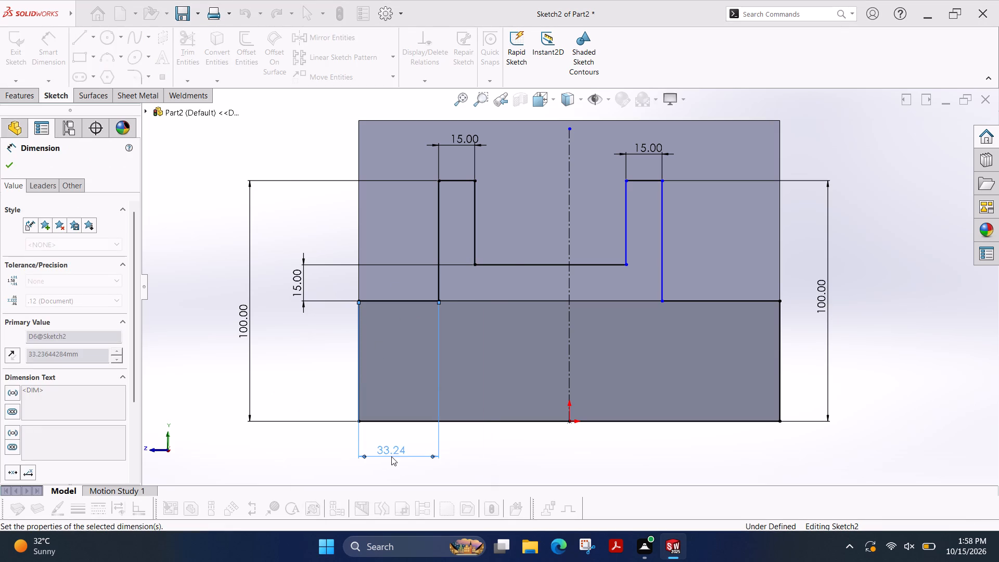
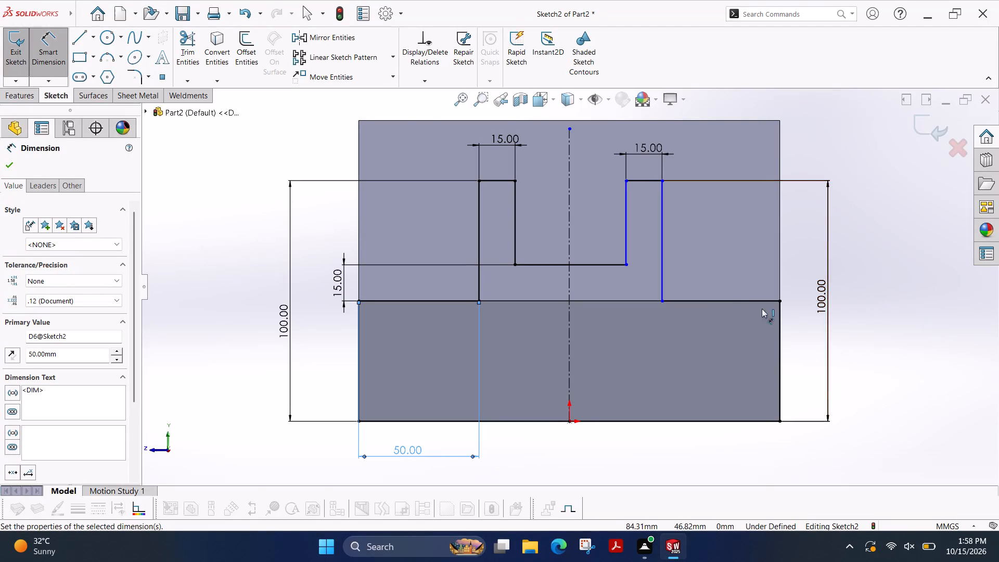
# Dimension the horizontal shoulder line between the right prong and the face's right edge at 50 mm.
pyautogui.click(729, 299)
pyautogui.click(718, 453)
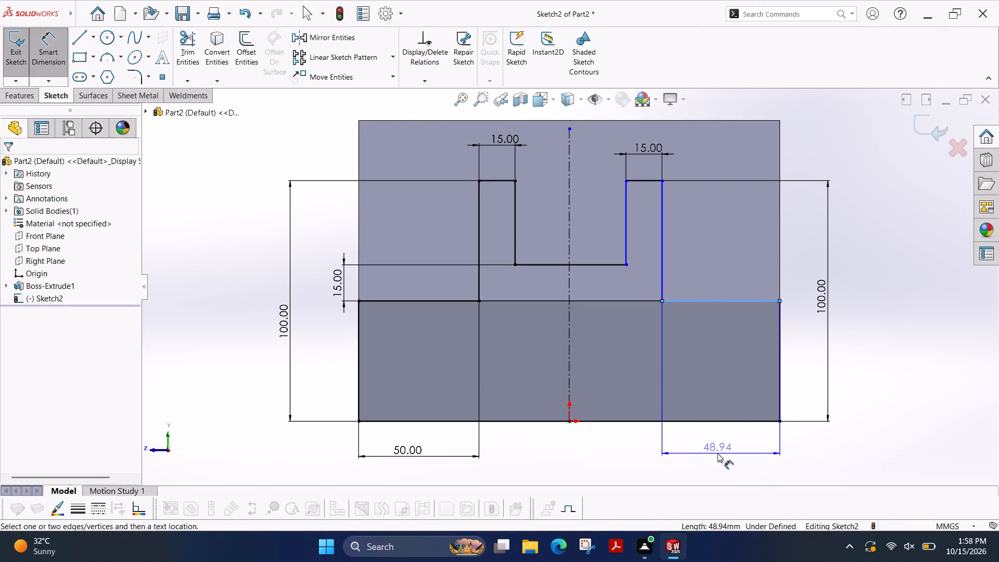
pyautogui.write('50')
pyautogui.press('Return')
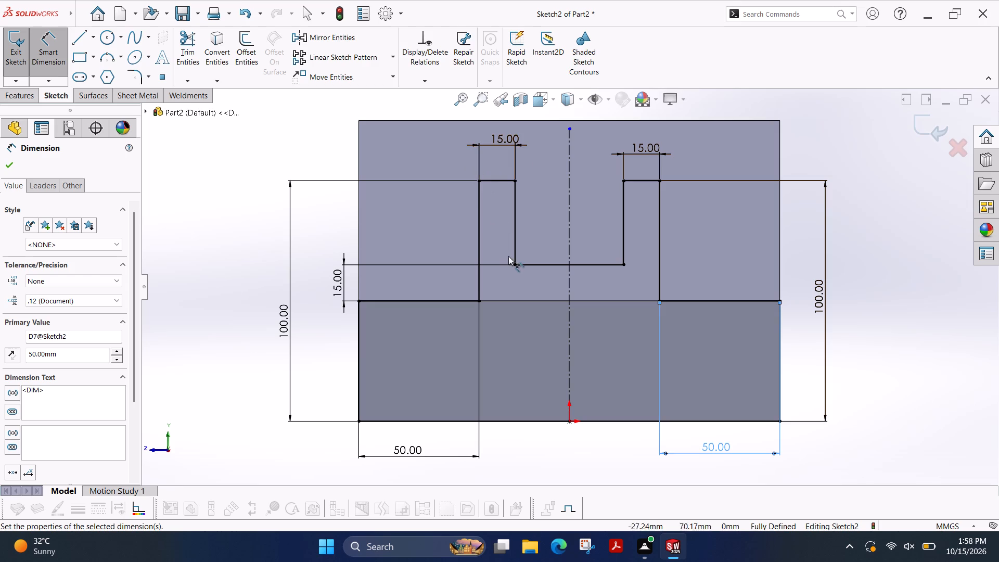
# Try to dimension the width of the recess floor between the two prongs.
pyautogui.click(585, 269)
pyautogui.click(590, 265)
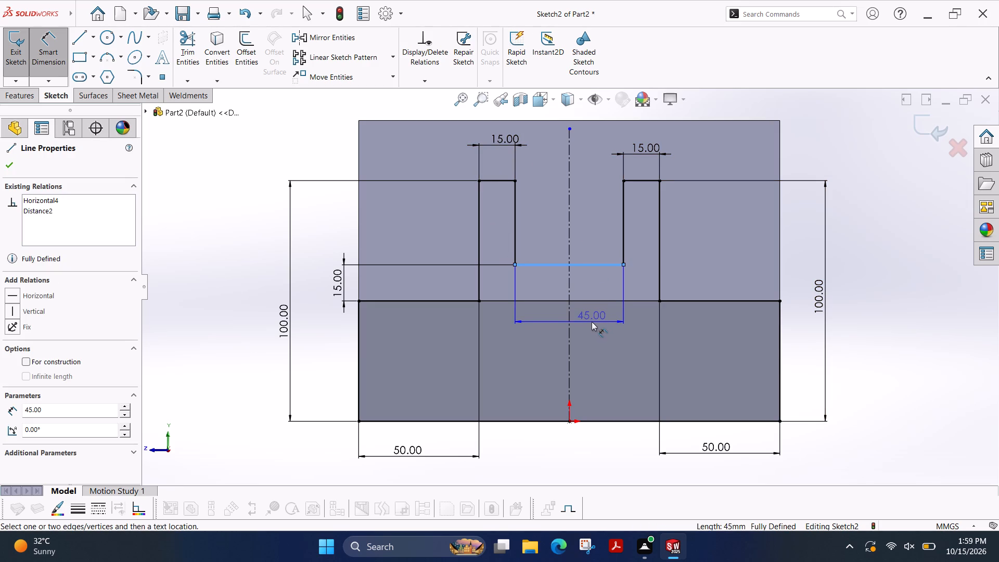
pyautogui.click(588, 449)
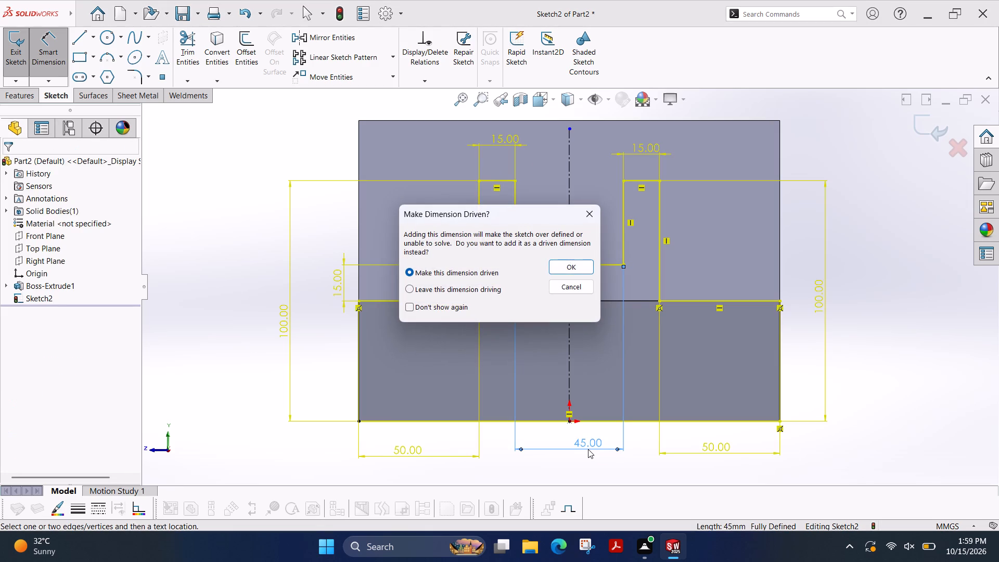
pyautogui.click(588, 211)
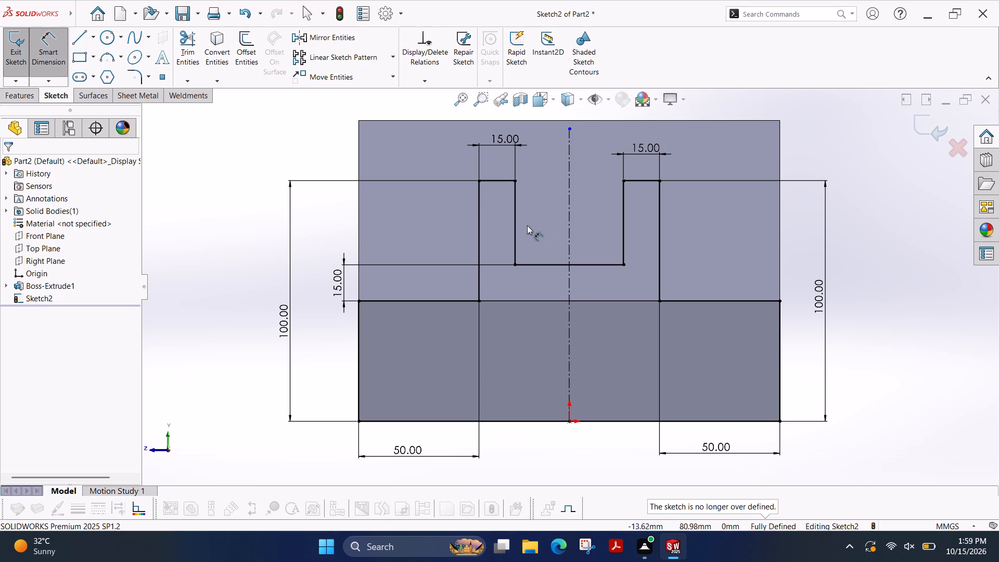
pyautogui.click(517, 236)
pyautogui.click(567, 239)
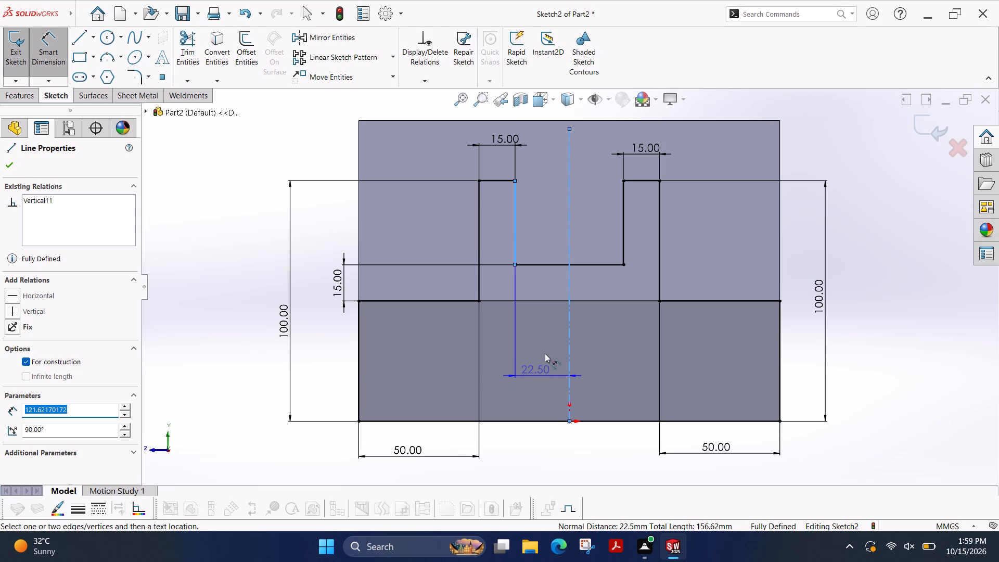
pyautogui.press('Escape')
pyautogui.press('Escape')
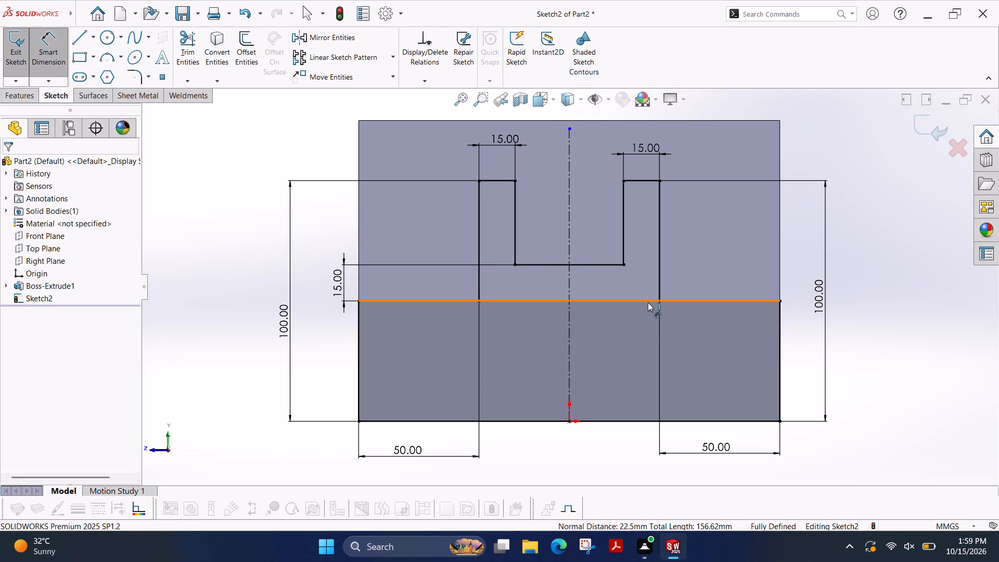
# Extrude the two-pronged outline as a boss Through All, with the direction reversed into the peaked base and the result merged.
pyautogui.scroll(-1, 631, 316)
pyautogui.scroll(2, 631, 316)
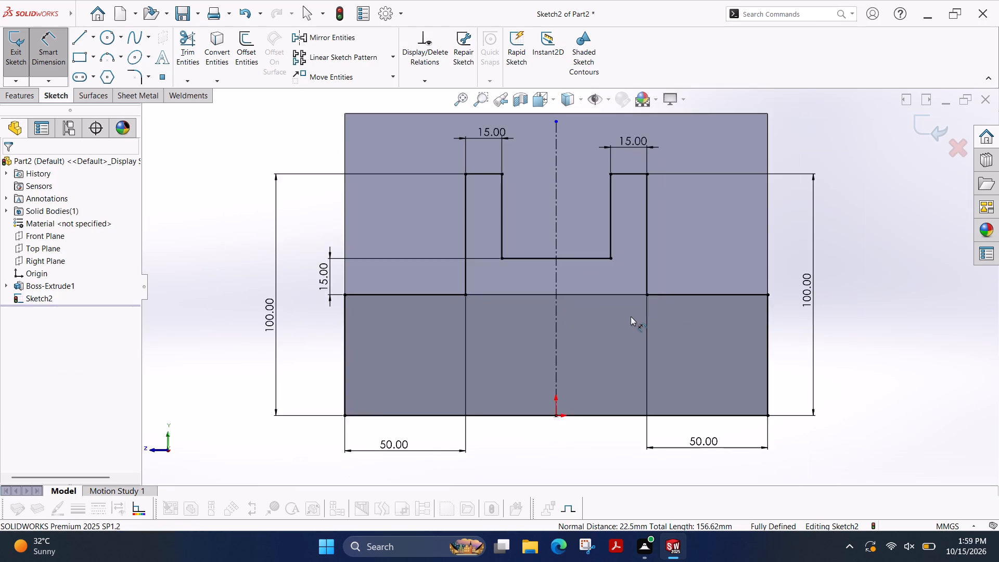
pyautogui.scroll(1, 631, 316)
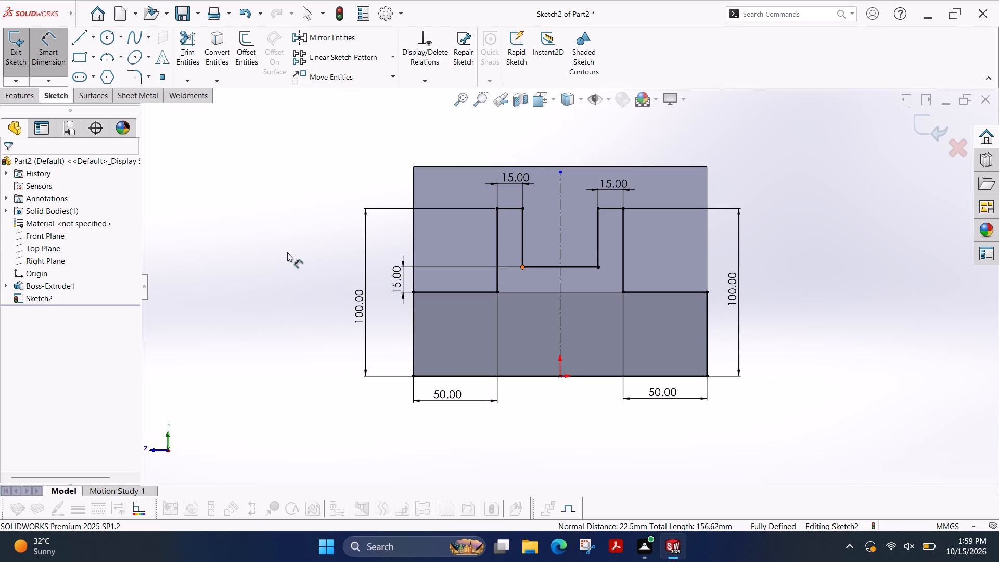
pyautogui.click(15, 93)
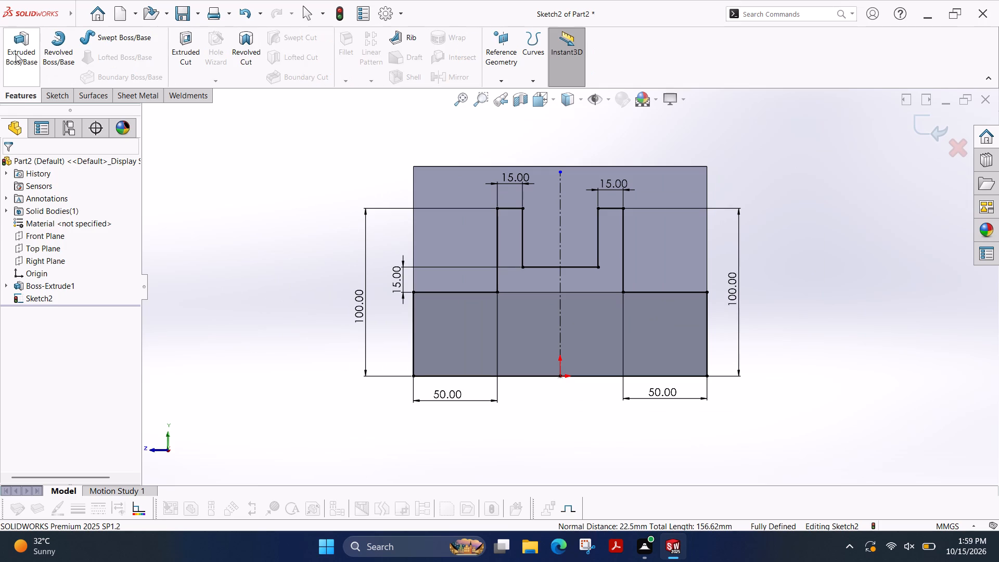
pyautogui.click(16, 54)
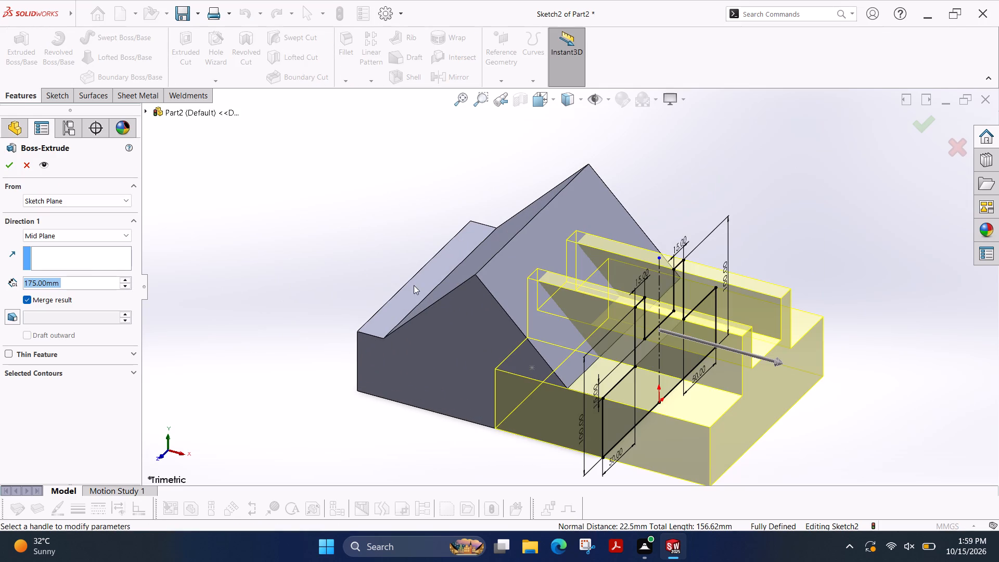
pyautogui.click(57, 237)
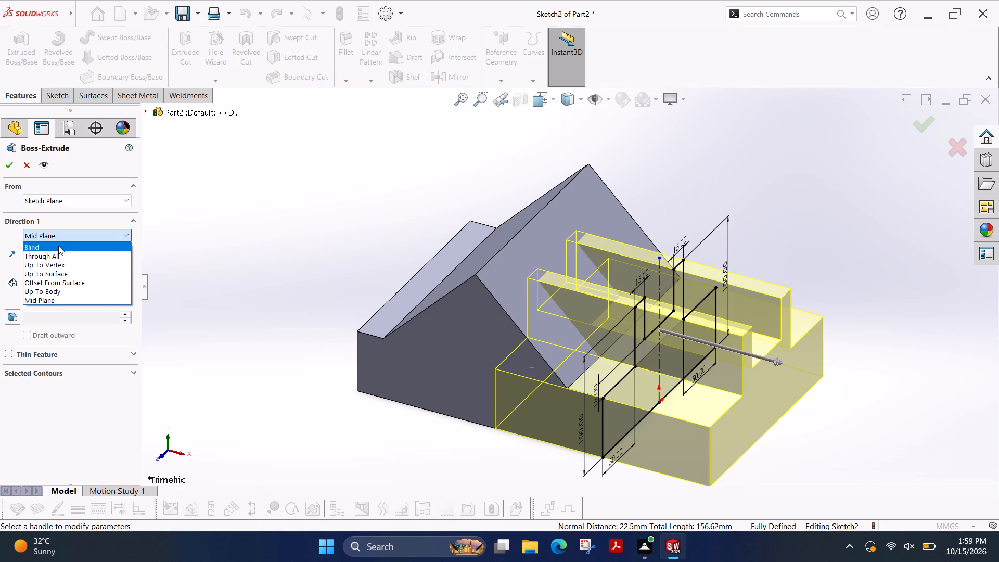
pyautogui.click(65, 255)
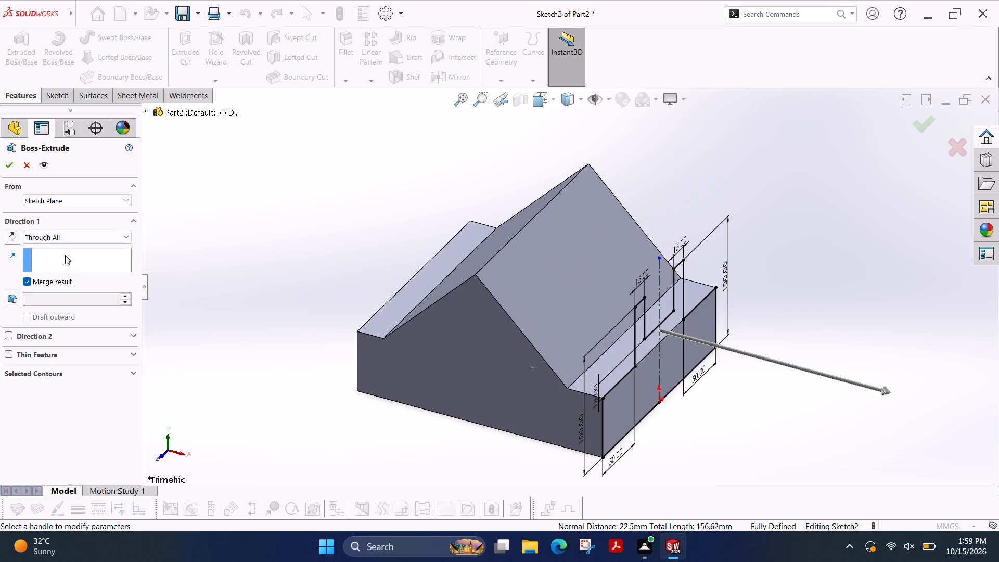
pyautogui.click(12, 238)
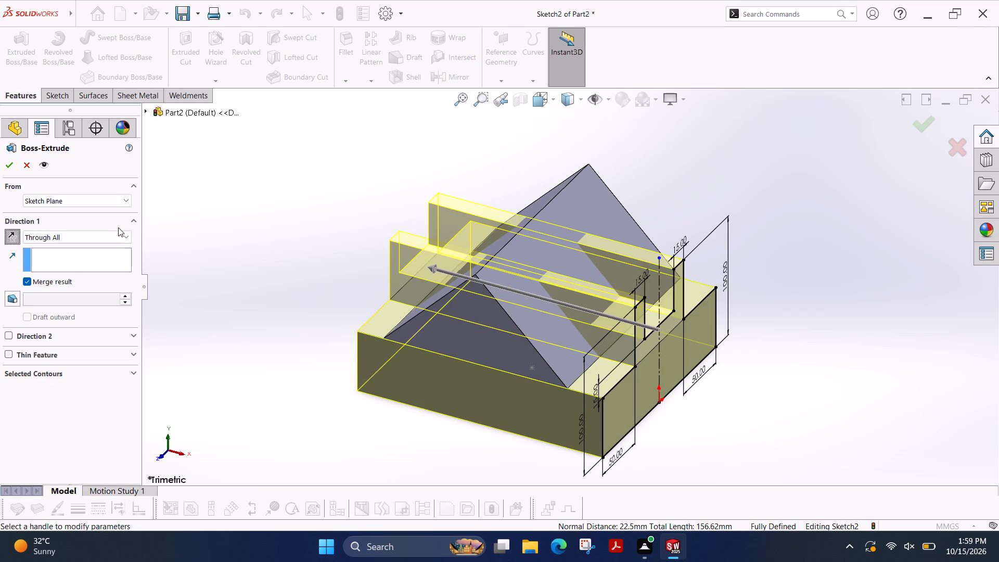
pyautogui.click(8, 163)
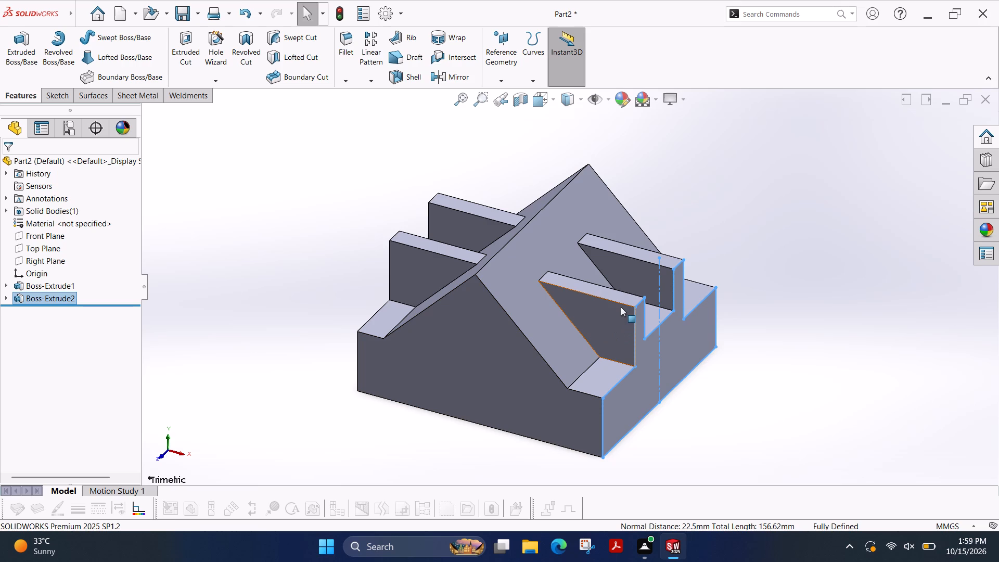
pyautogui.press('Escape')
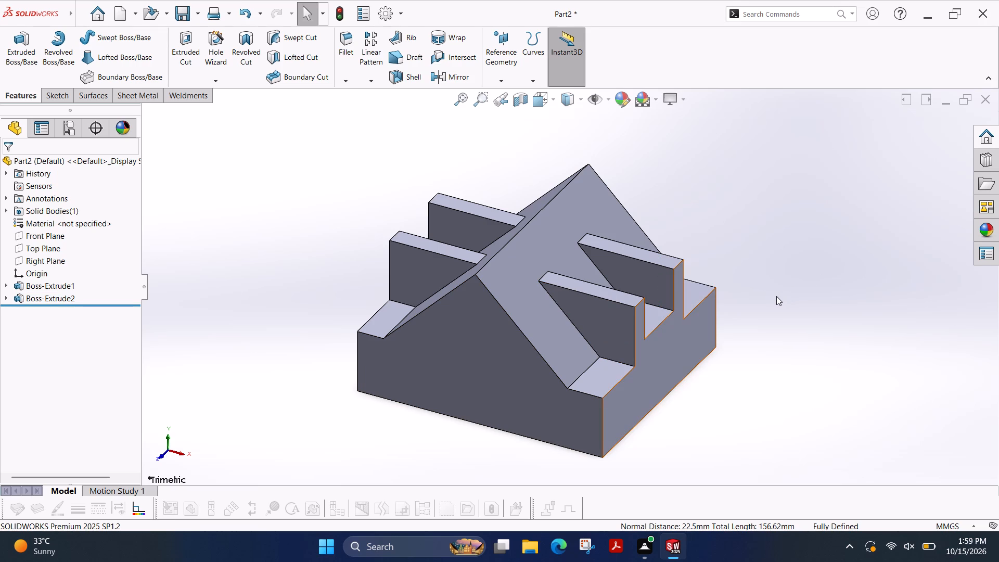
# Rename the existing part file fujiPart126 in the solidworks save folder as fujiPart26, without saving the current part.
pyautogui.hotkey('ctrl', 's')
pyautogui.scroll(-1, 297, 142)
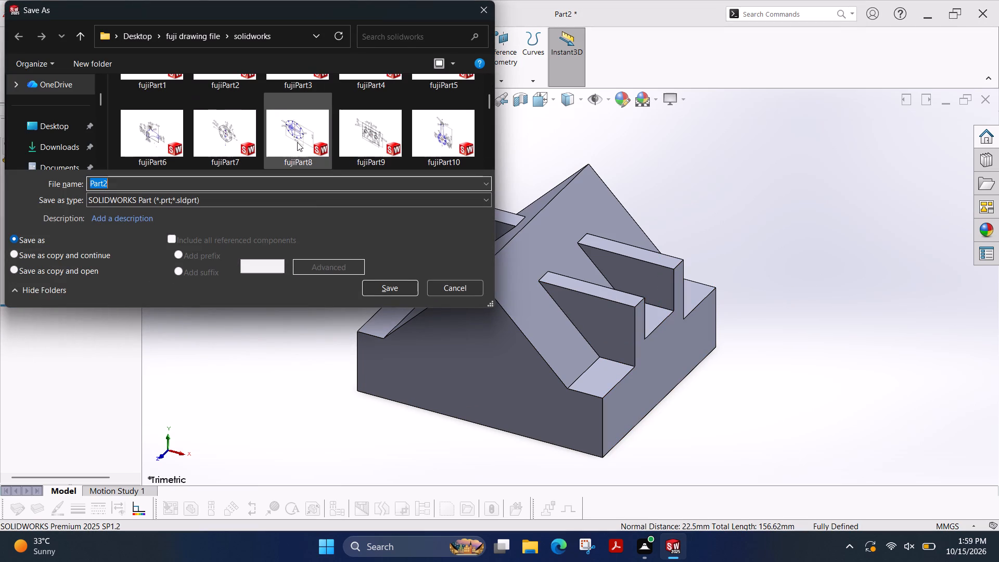
pyautogui.scroll(-18, 297, 142)
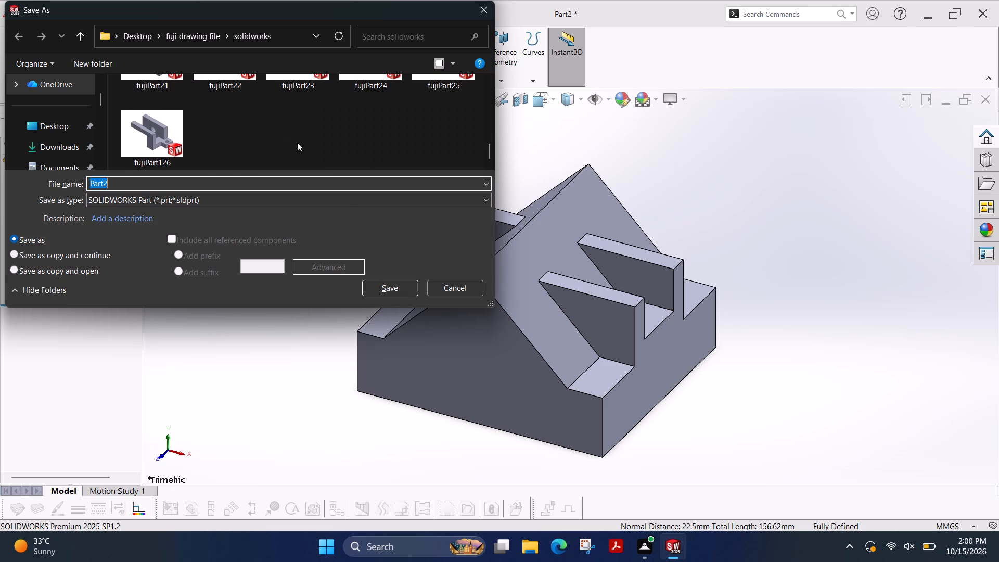
pyautogui.scroll(1, 297, 142)
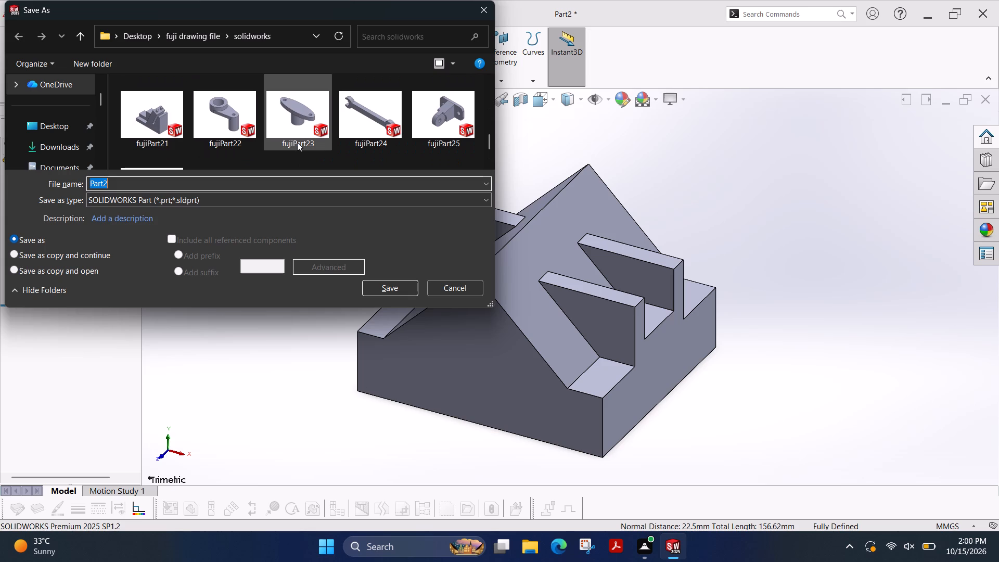
pyautogui.scroll(8, 297, 142)
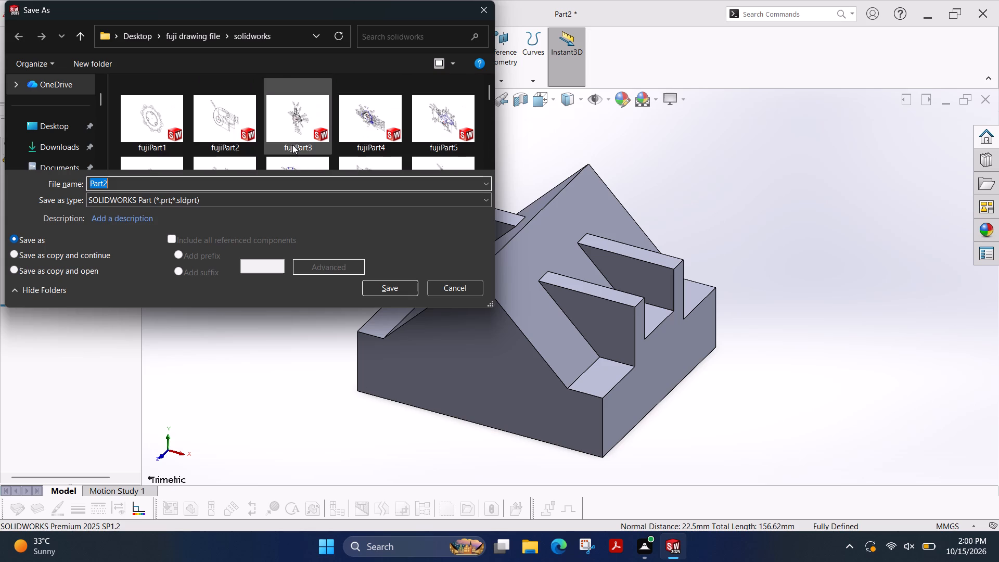
pyautogui.scroll(-12, 292, 145)
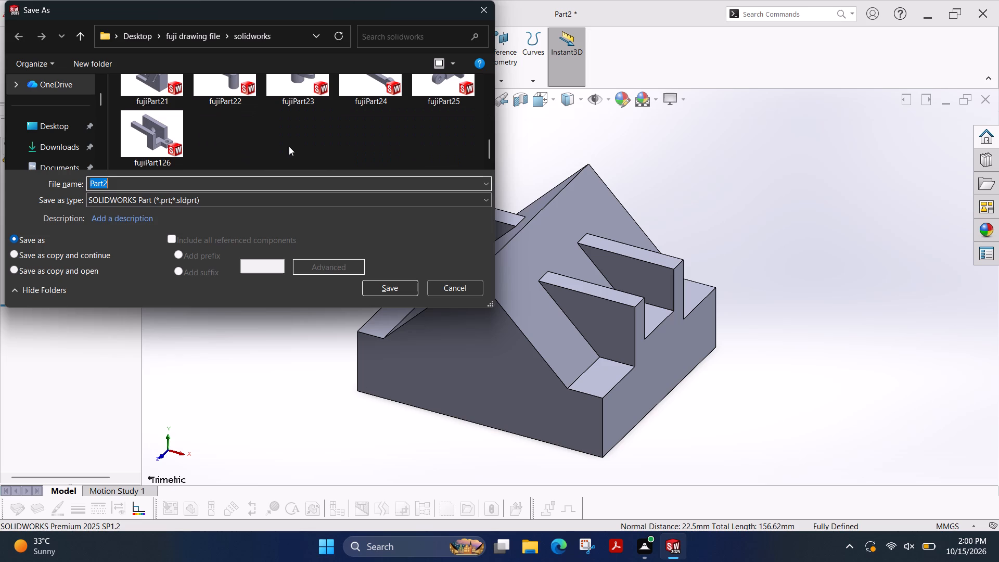
pyautogui.rightClick(164, 146)
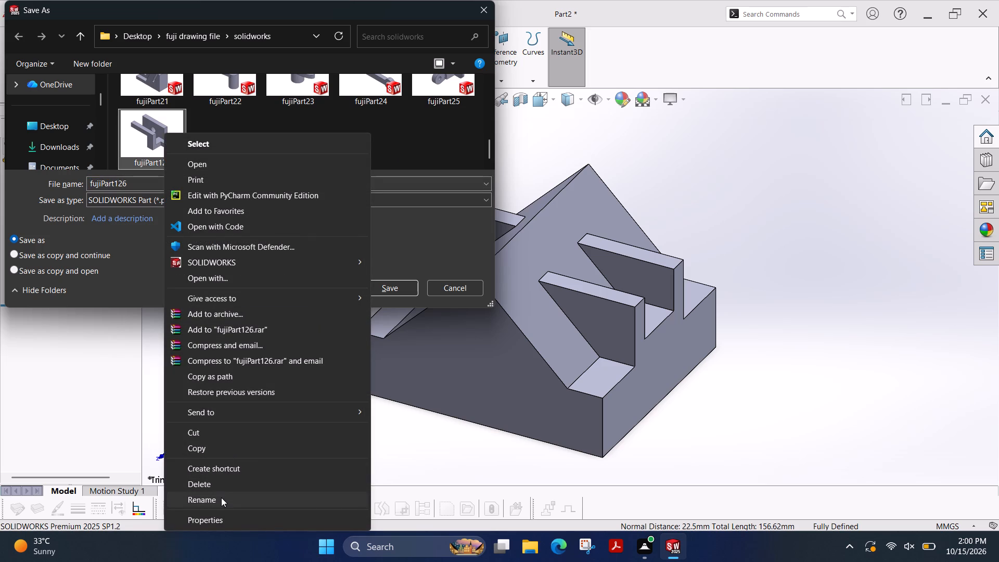
pyautogui.click(221, 497)
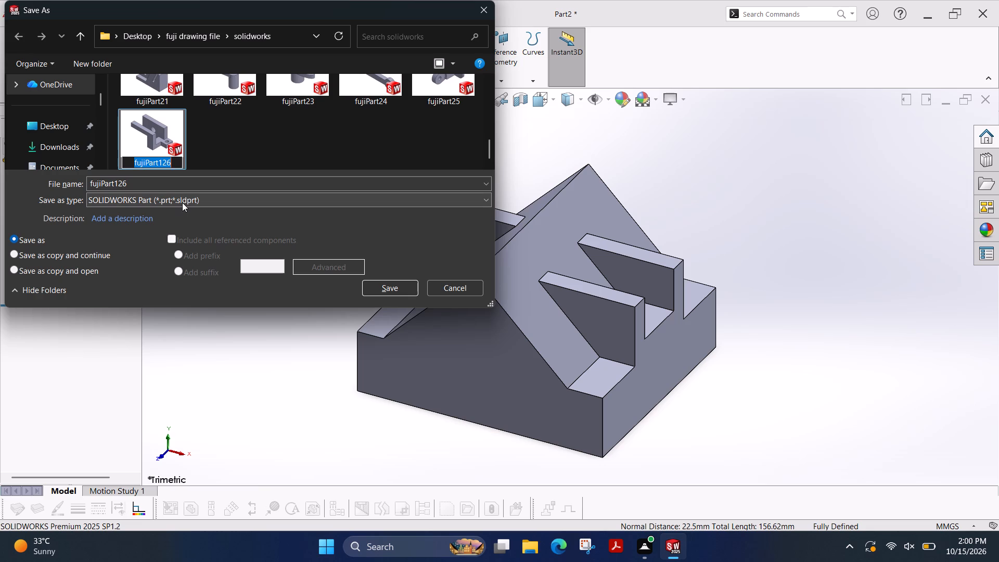
pyautogui.press('Right')
pyautogui.press('Left')
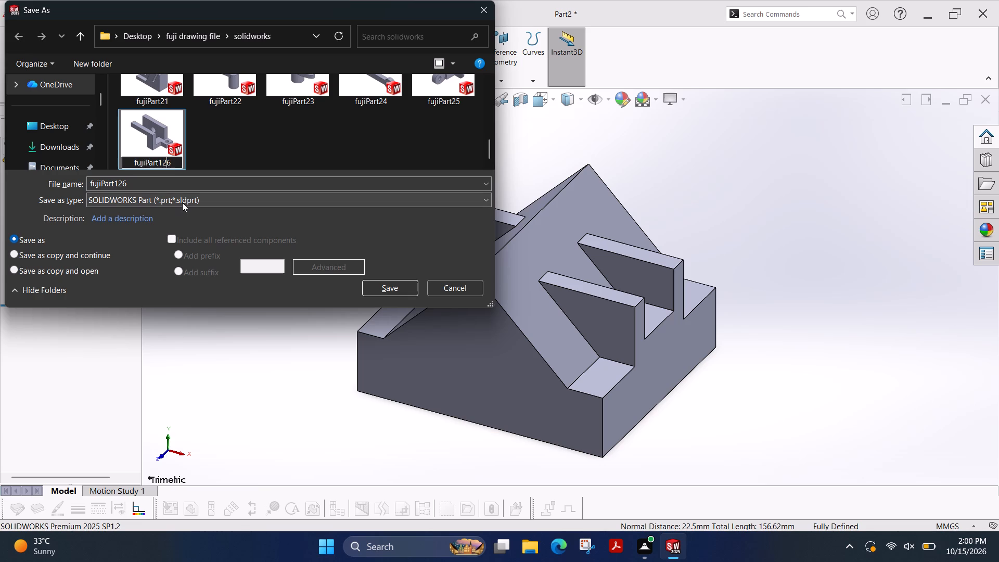
pyautogui.press('Left')
pyautogui.press('BackSpace')
pyautogui.press('Return')
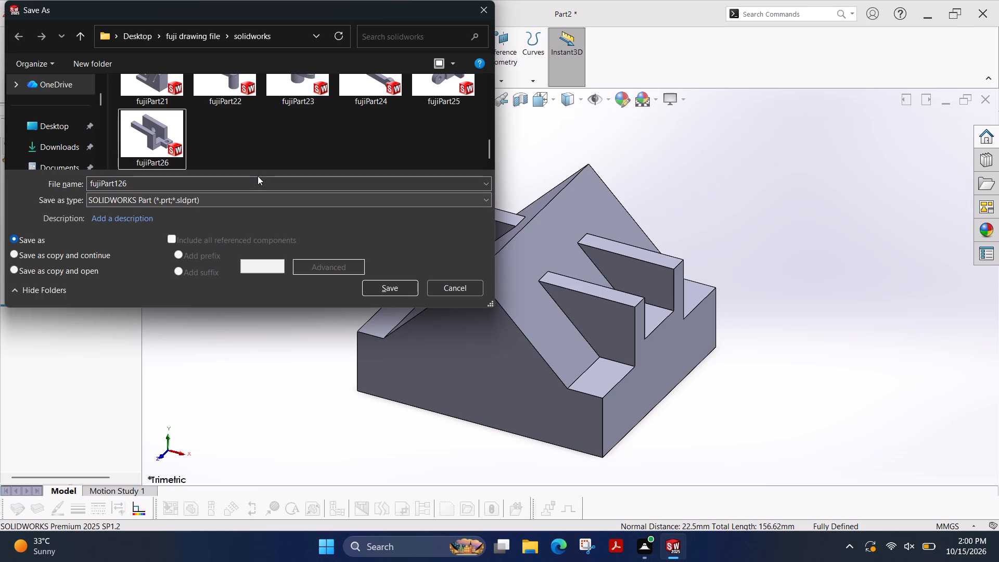
pyautogui.click(480, 8)
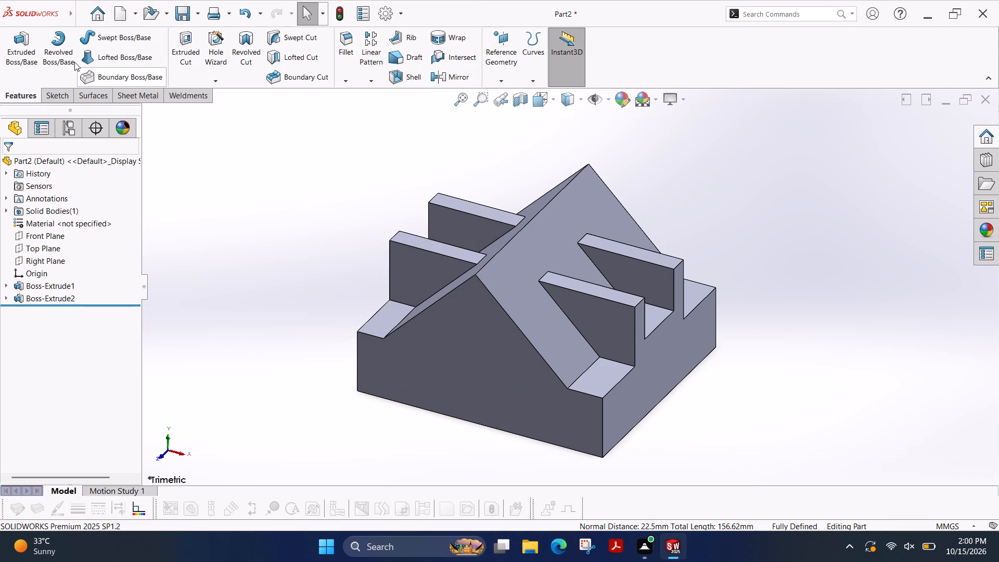
# Save the part in the solidworks folder under the name fujiPart27.
pyautogui.hotkey('ctrl', 's')
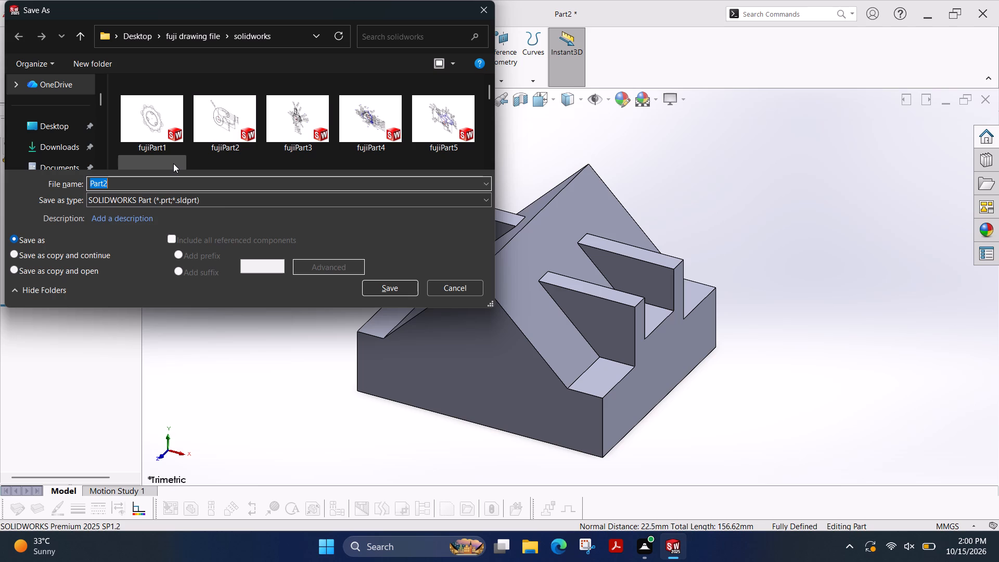
pyautogui.scroll(-18, 221, 82)
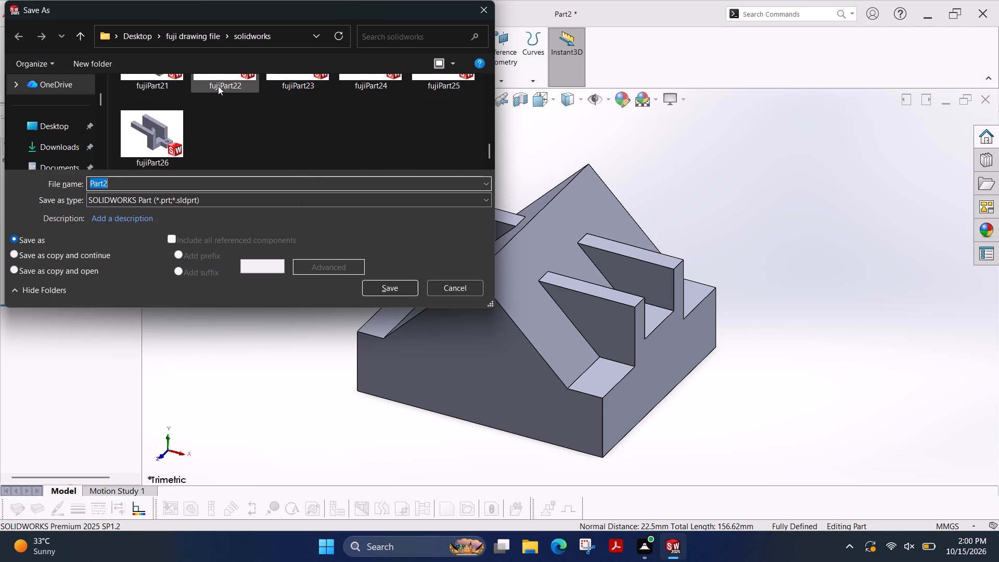
pyautogui.press('Right')
pyautogui.press('7')
pyautogui.press('Left')
pyautogui.press('Left')
pyautogui.press('Left')
pyautogui.press('Left')
pyautogui.press('Left')
pyautogui.press('Left')
pyautogui.write('fuji')
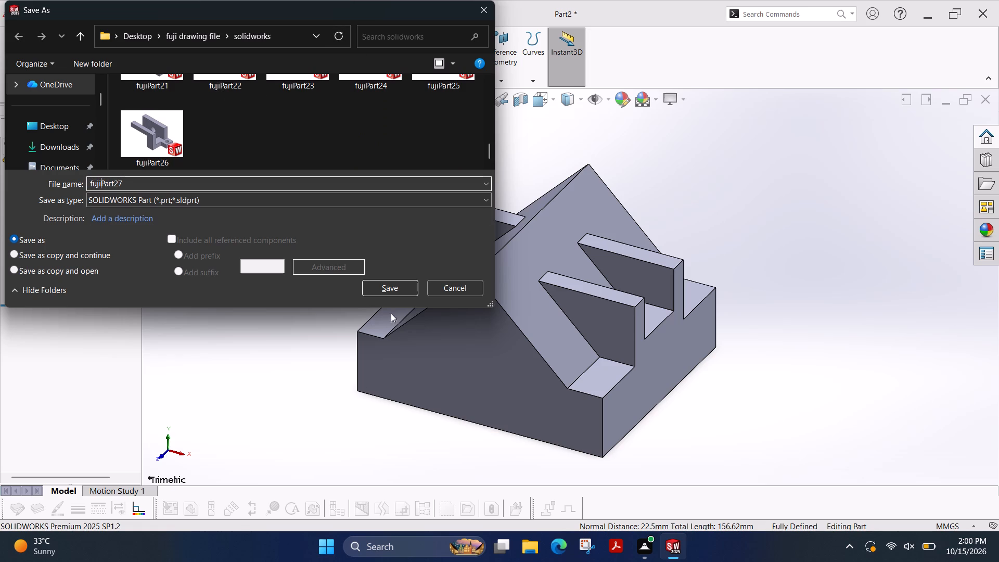
pyautogui.click(401, 287)
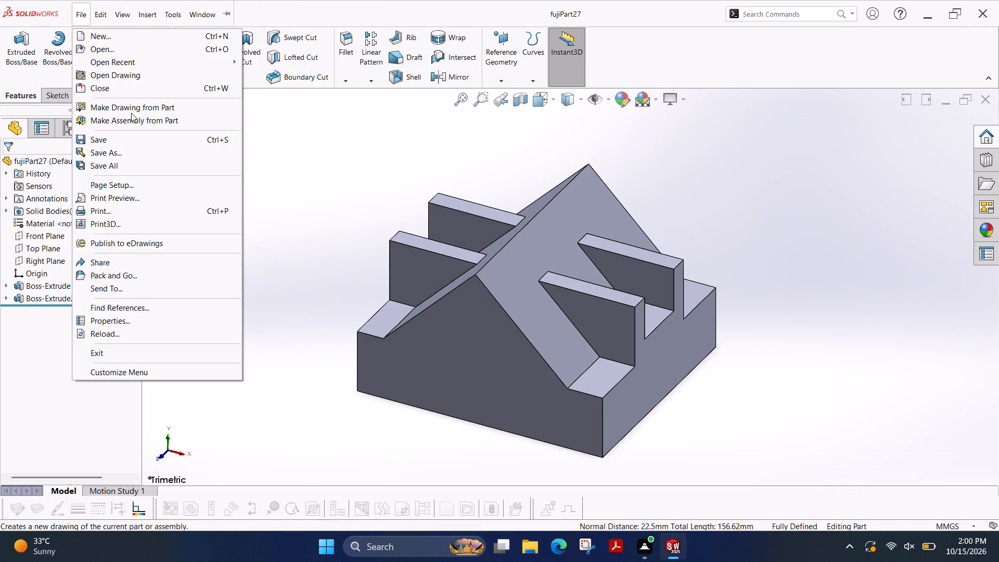
# Make a drawing from the part on a standard A3 (ISO) sheet with the sheet format displayed.
pyautogui.click(131, 113)
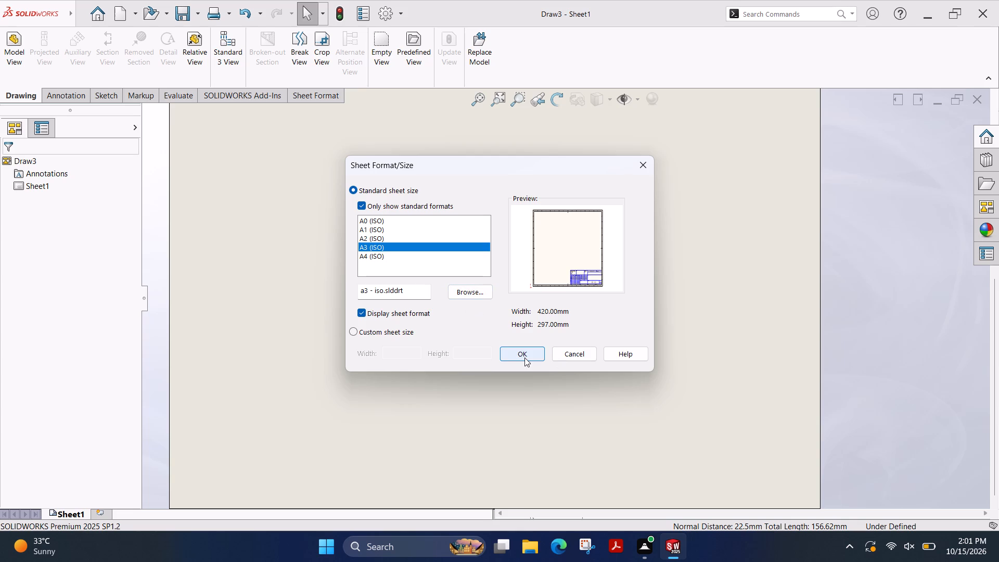
pyautogui.click(524, 357)
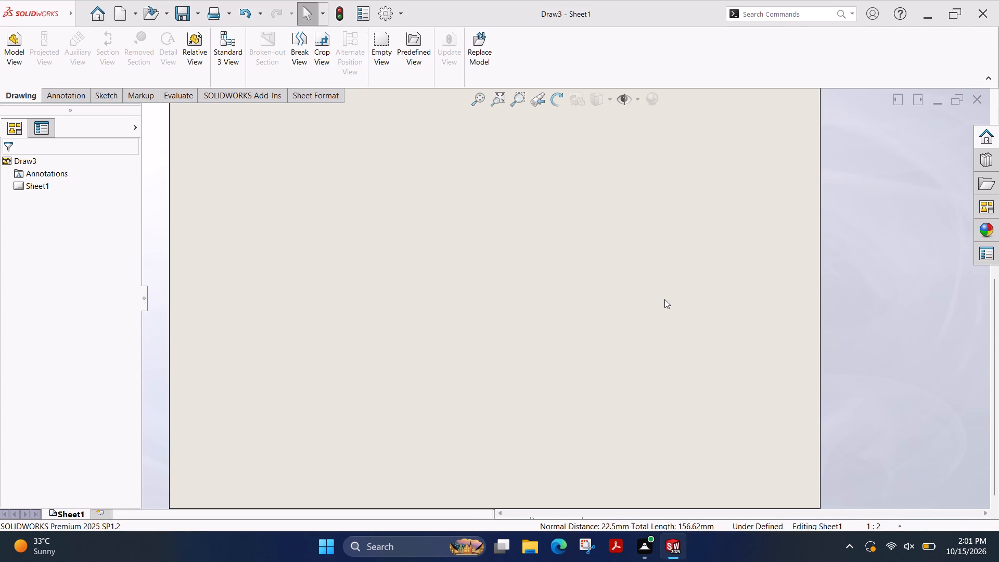
# Place the part's front view on the sheet and project the top, isometric and right views from it.
pyautogui.scroll(-1, 663, 299)
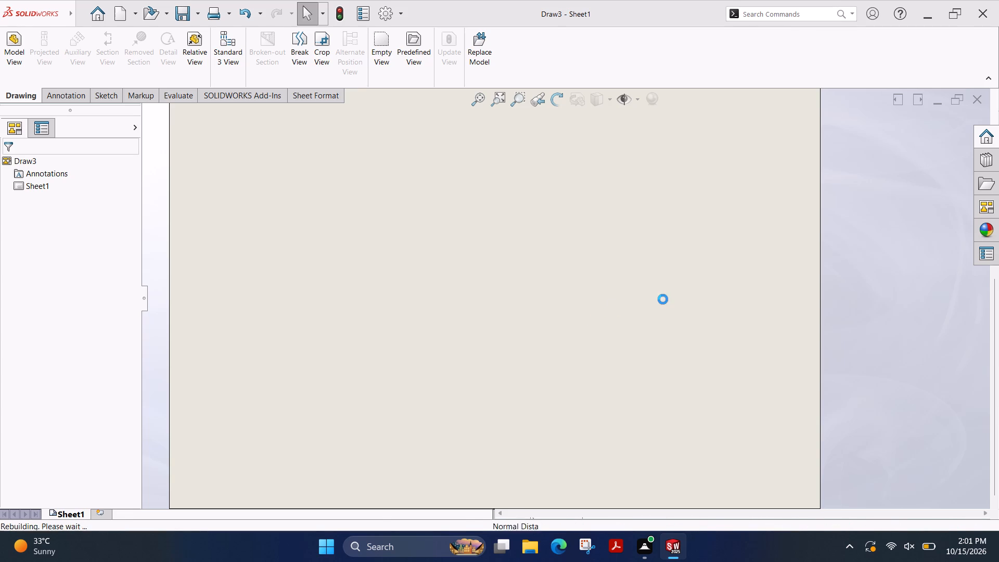
pyautogui.scroll(2, 663, 299)
pyautogui.scroll(-1, 732, 281)
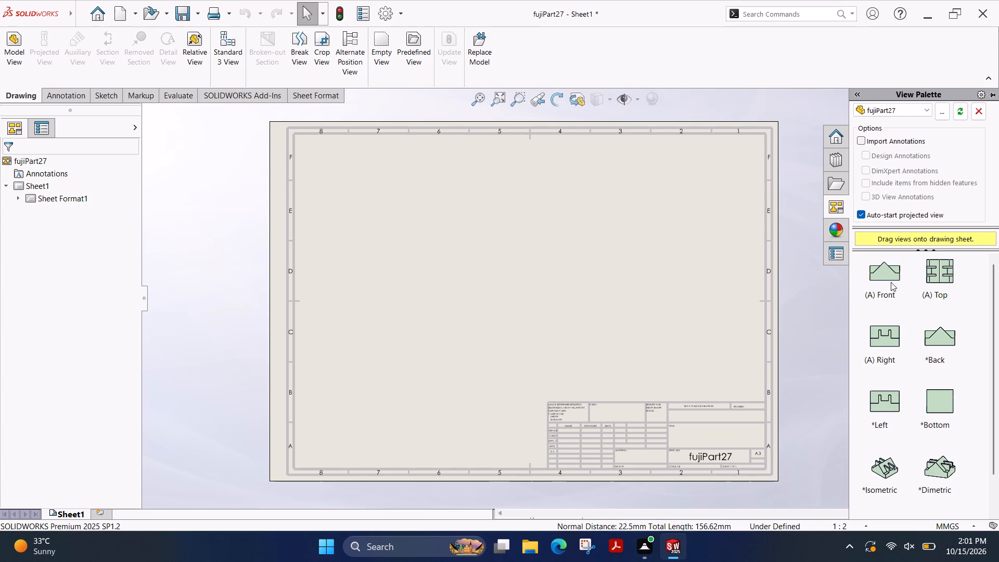
pyautogui.moveTo(881, 276); pyautogui.dragTo(460, 321)
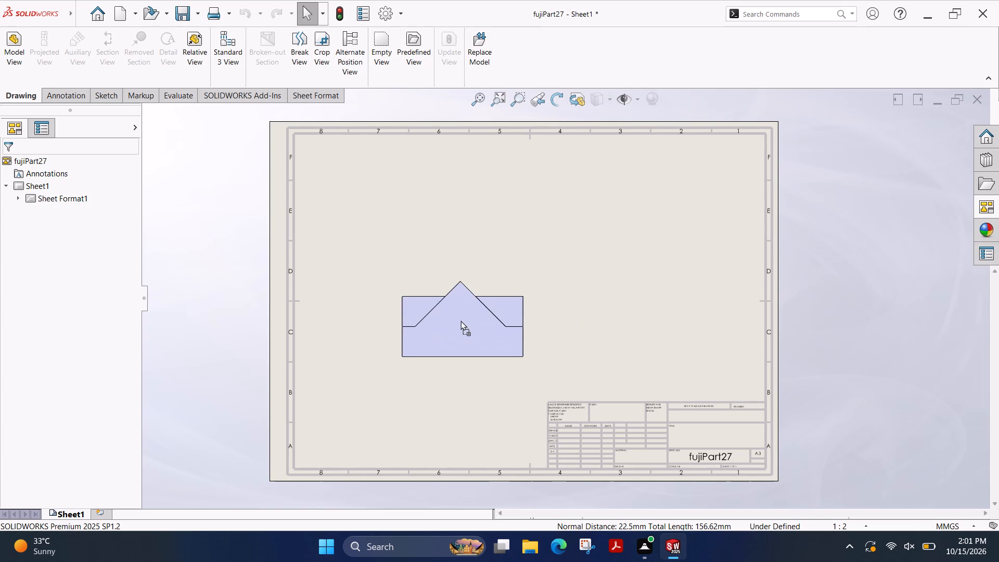
pyautogui.moveTo(460, 321); pyautogui.dragTo(404, 362)
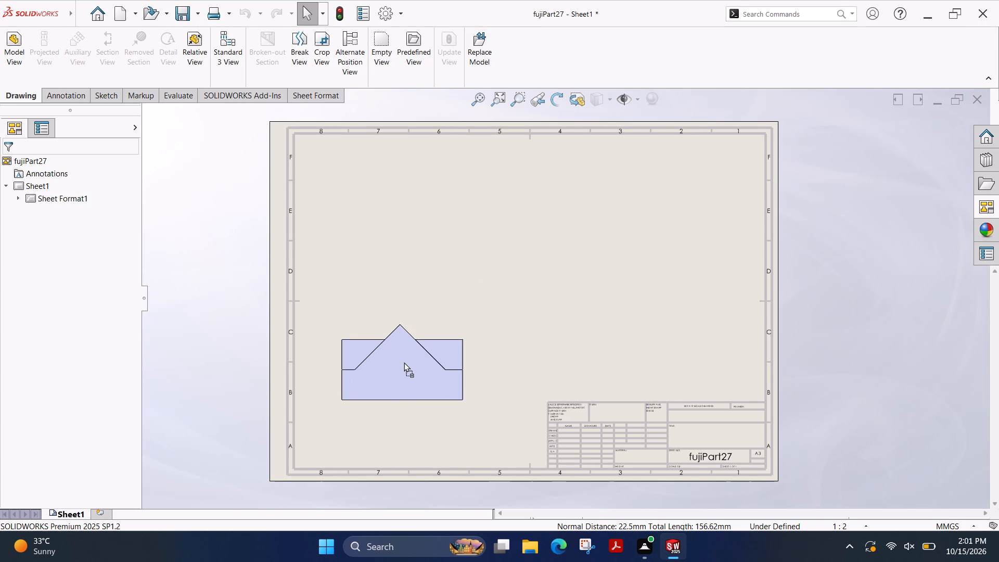
pyautogui.moveTo(404, 362); pyautogui.dragTo(403, 343)
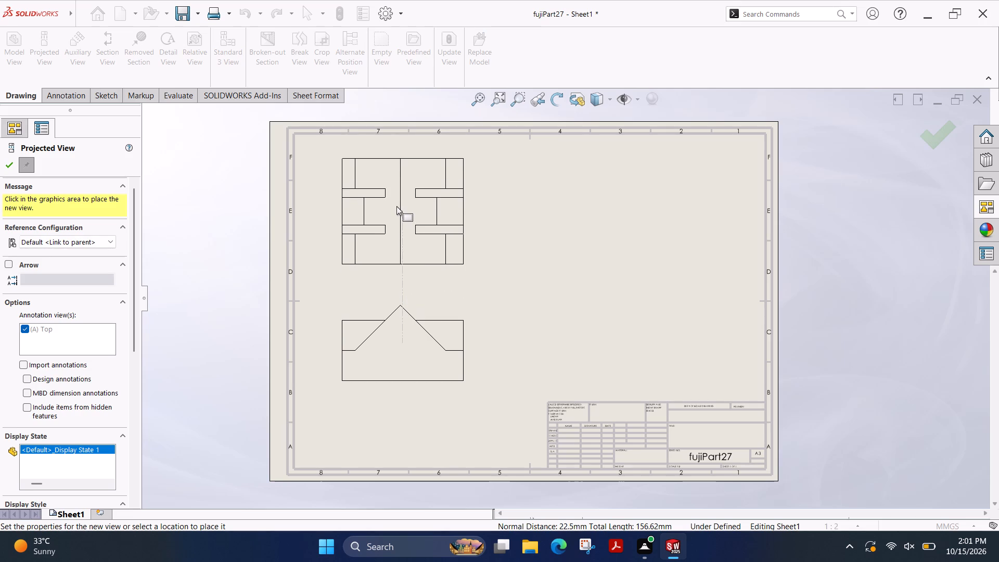
pyautogui.click(396, 206)
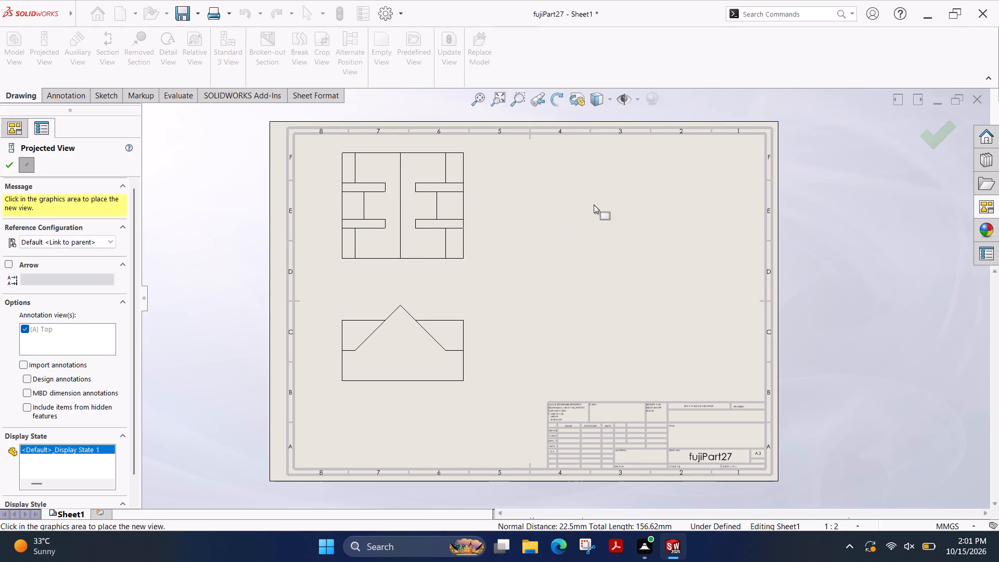
pyautogui.click(659, 211)
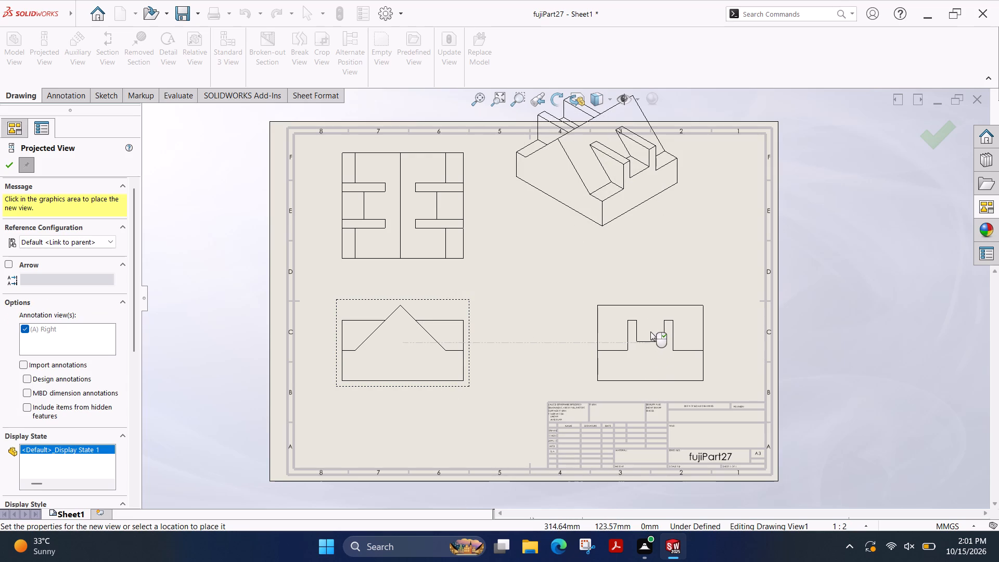
pyautogui.click(650, 331)
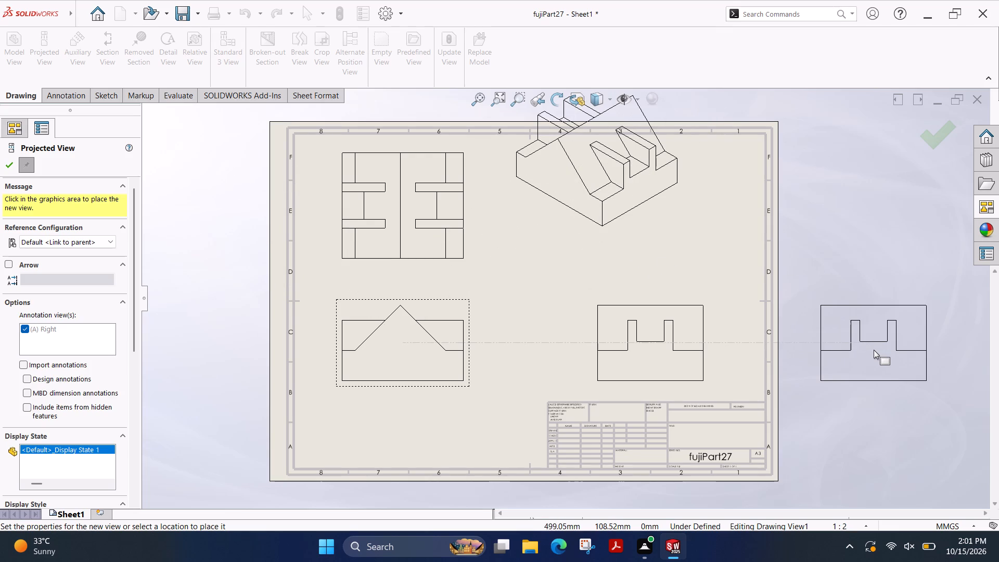
pyautogui.press('Escape')
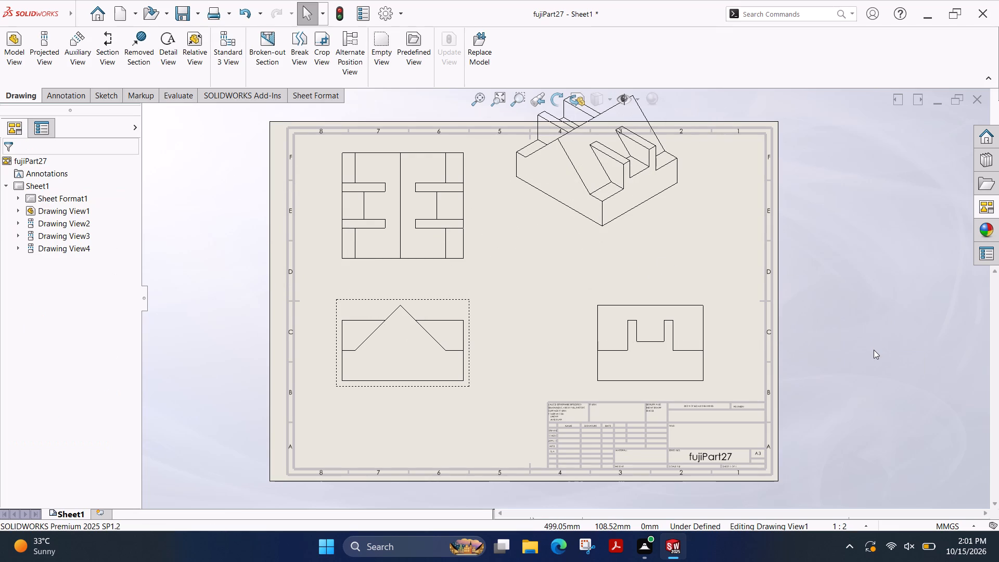
# Move the right view slightly farther from the front view, and shift the front view slightly toward the sheet's upper-left corner.
pyautogui.moveTo(706, 301); pyautogui.dragTo(722, 294)
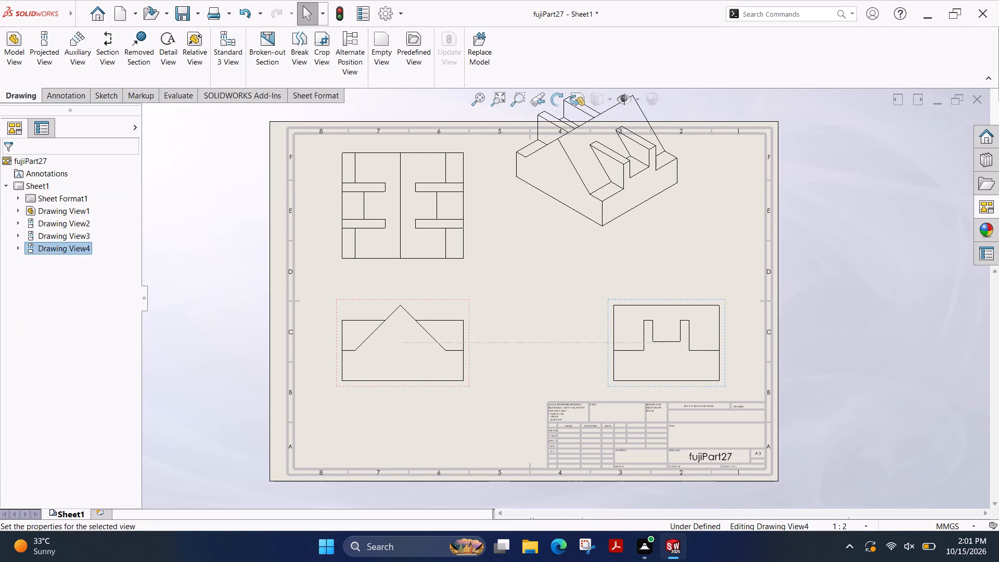
pyautogui.click(338, 301)
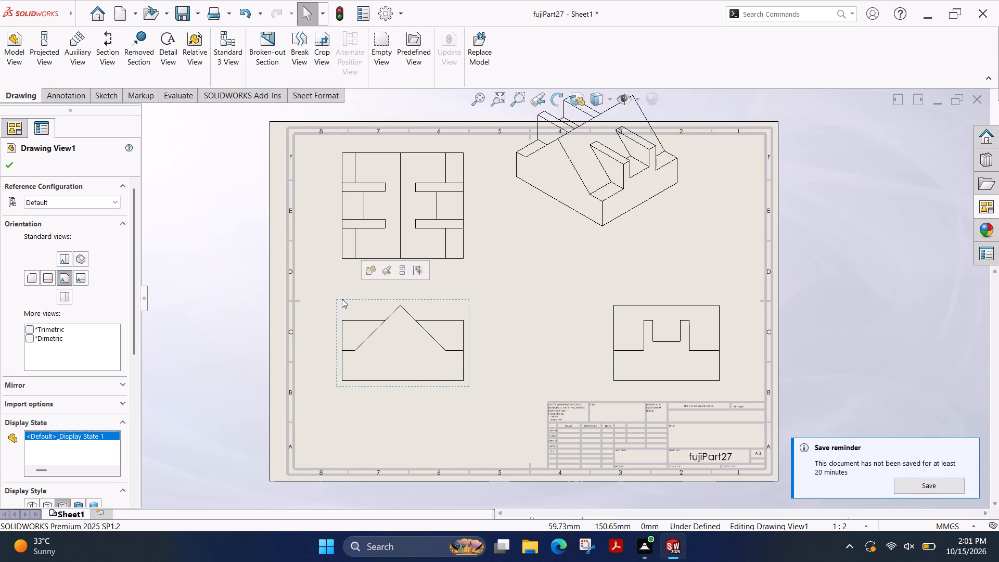
pyautogui.press('Escape')
pyautogui.moveTo(344, 300); pyautogui.dragTo(339, 299)
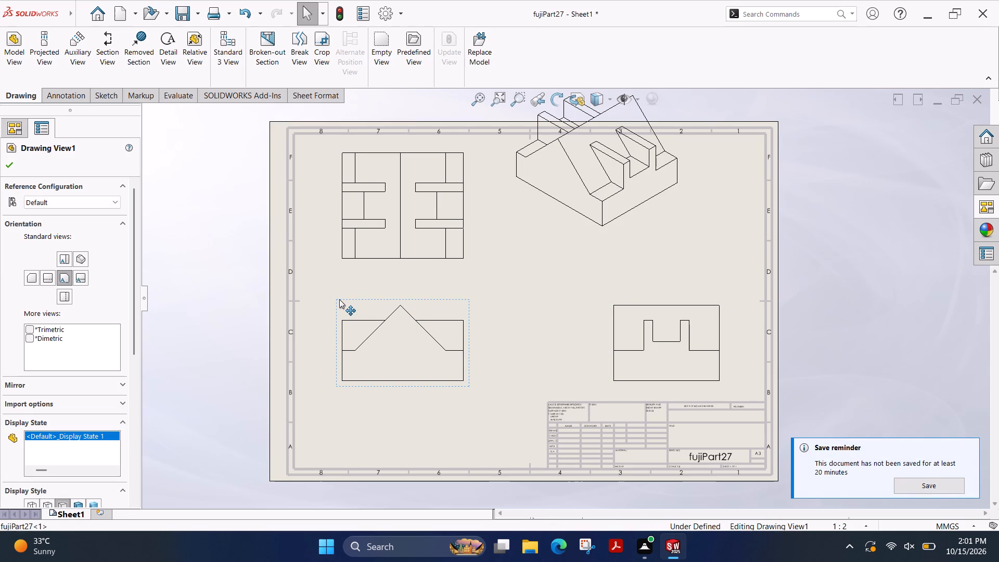
pyautogui.moveTo(339, 299); pyautogui.dragTo(338, 293)
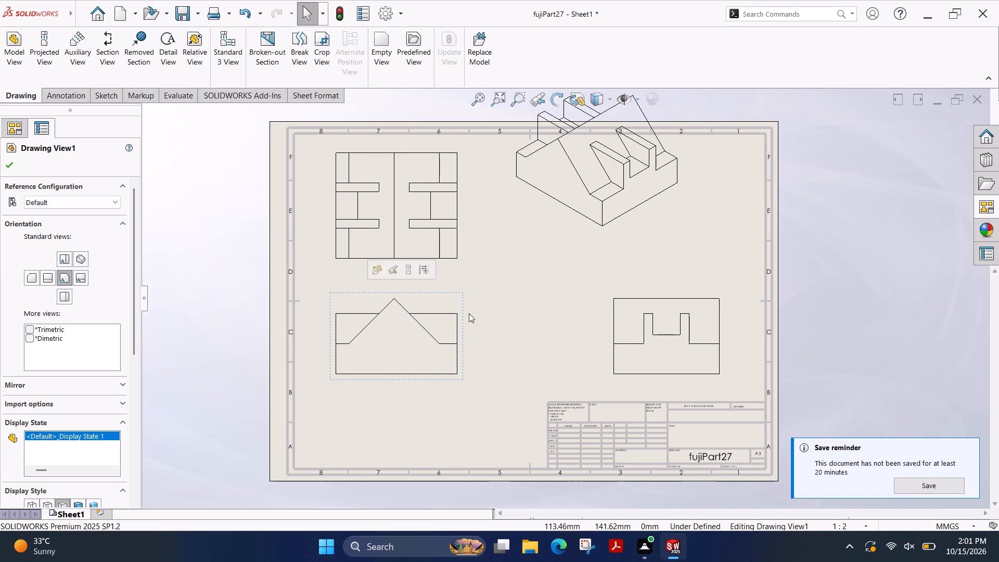
# Move the isometric view down inside the sheet border, between the top view and the right view.
pyautogui.moveTo(684, 228); pyautogui.dragTo(708, 269)
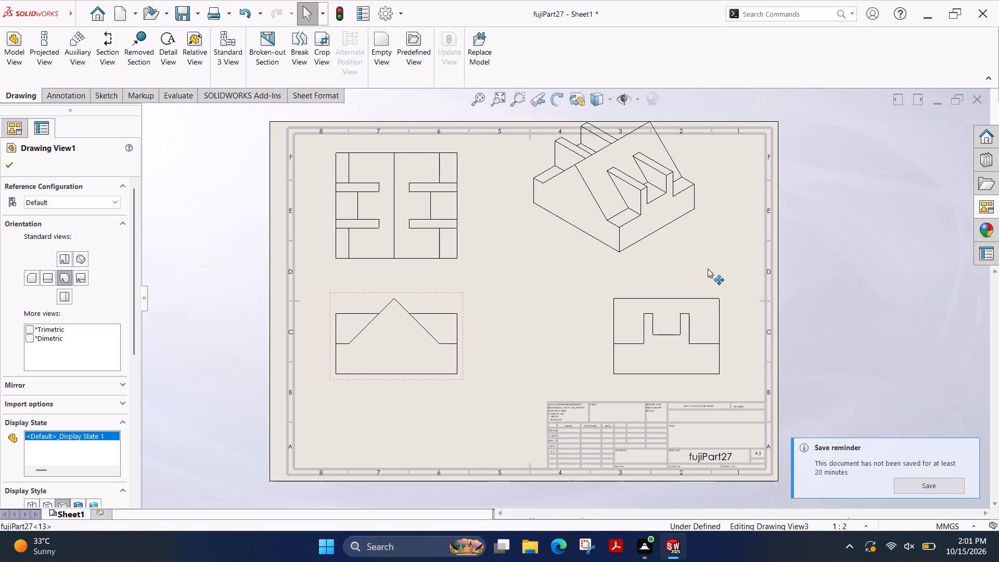
pyautogui.moveTo(708, 269); pyautogui.dragTo(727, 264)
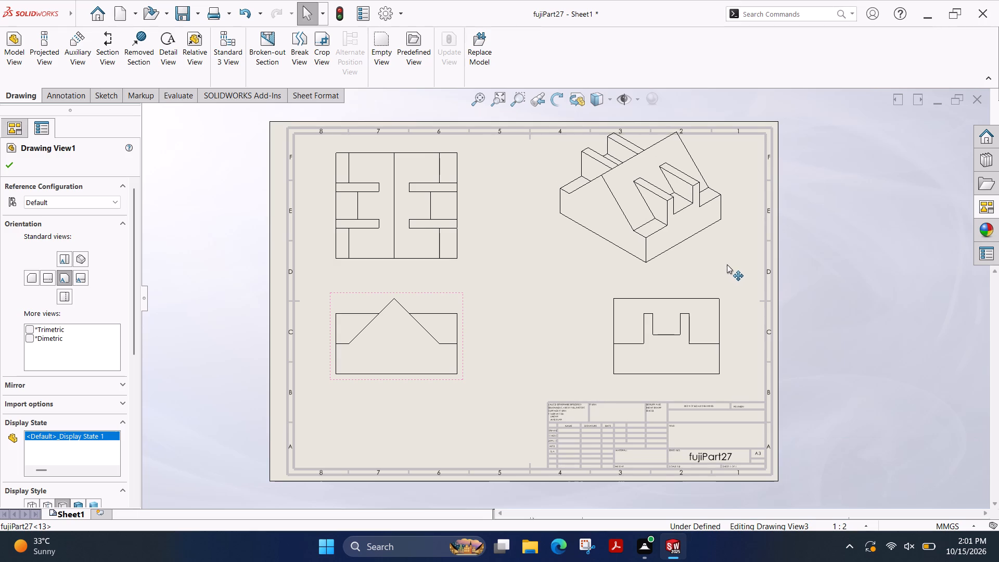
pyautogui.moveTo(727, 264); pyautogui.dragTo(674, 275)
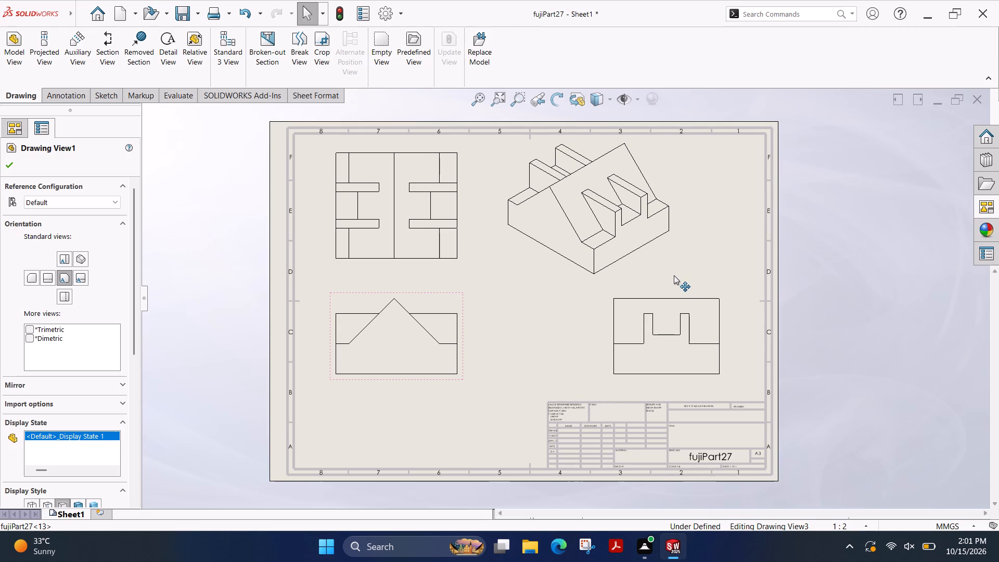
pyautogui.moveTo(674, 275); pyautogui.dragTo(672, 275)
pyautogui.press('Escape')
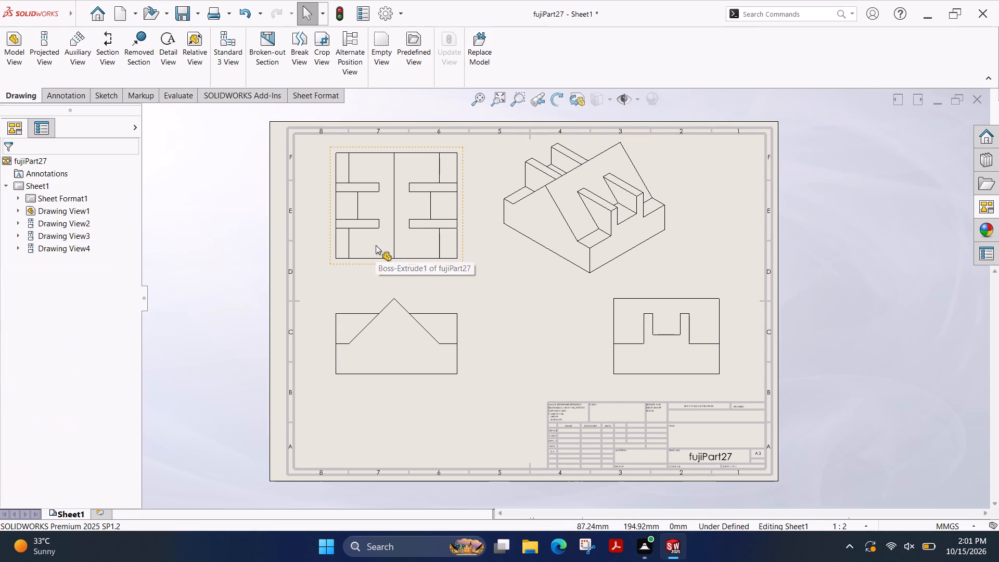
# Add a smart dimension for the overall depth of the top view, placed just outside its right edge.
pyautogui.click(66, 90)
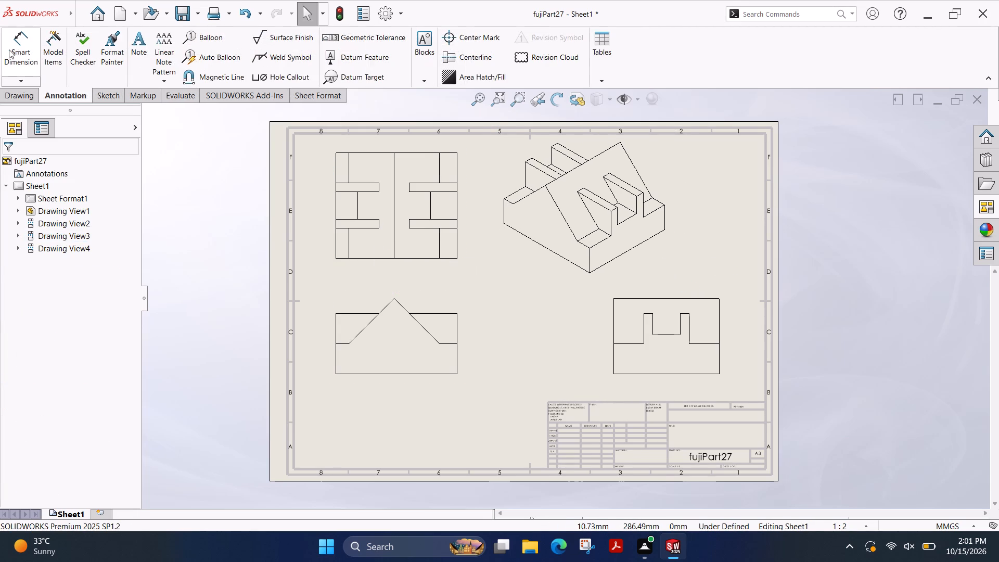
pyautogui.click(9, 49)
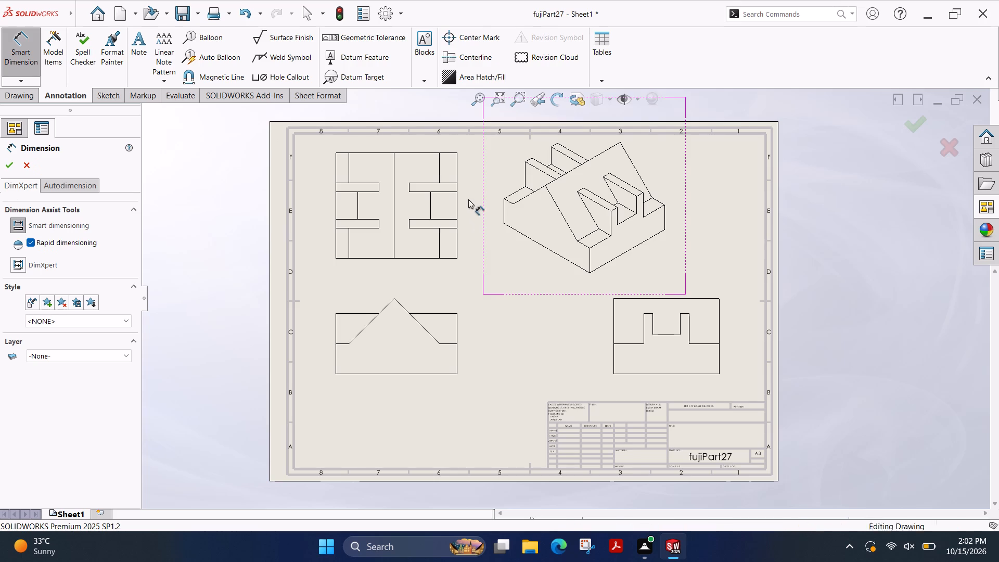
pyautogui.click(457, 205)
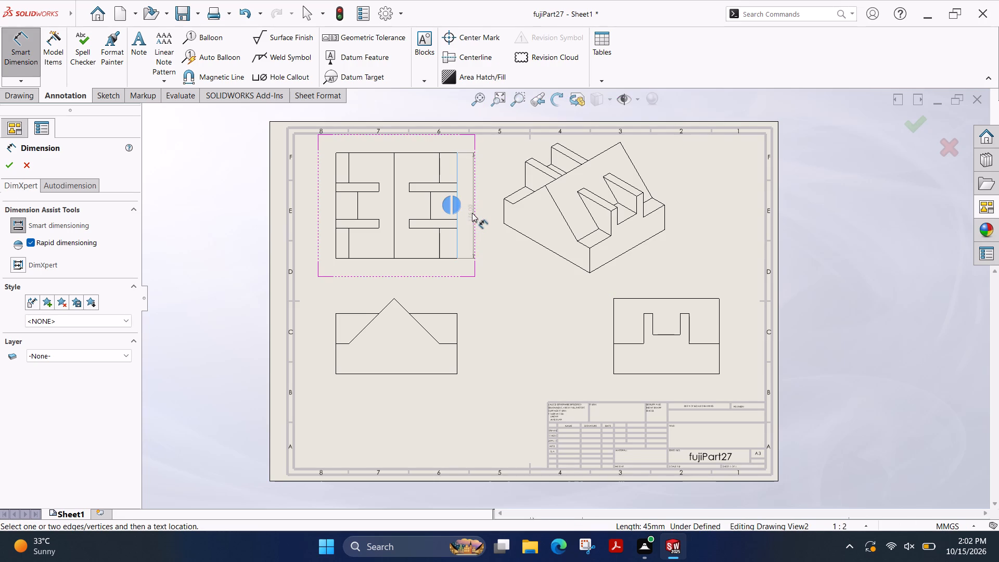
pyautogui.click(471, 213)
pyautogui.press('Escape')
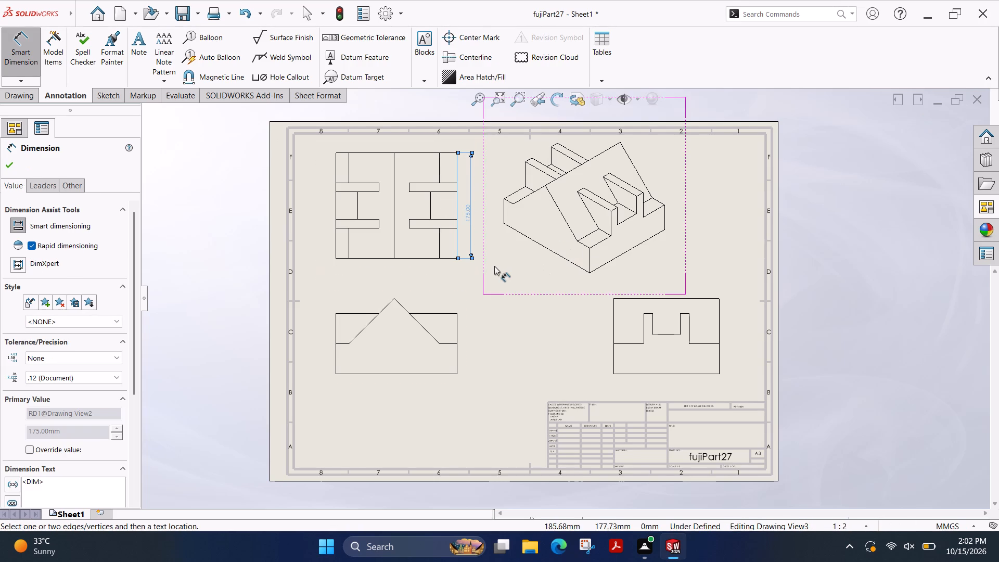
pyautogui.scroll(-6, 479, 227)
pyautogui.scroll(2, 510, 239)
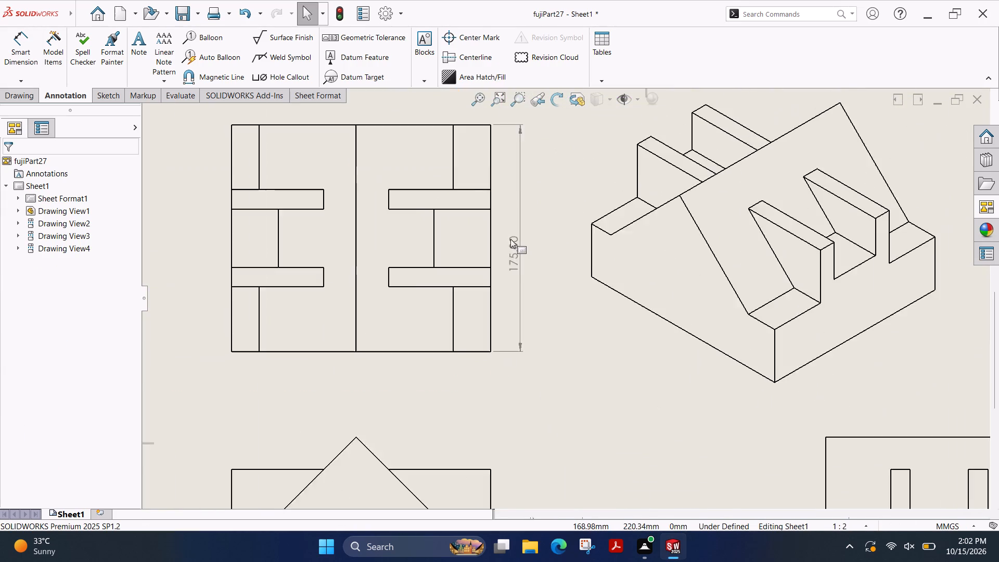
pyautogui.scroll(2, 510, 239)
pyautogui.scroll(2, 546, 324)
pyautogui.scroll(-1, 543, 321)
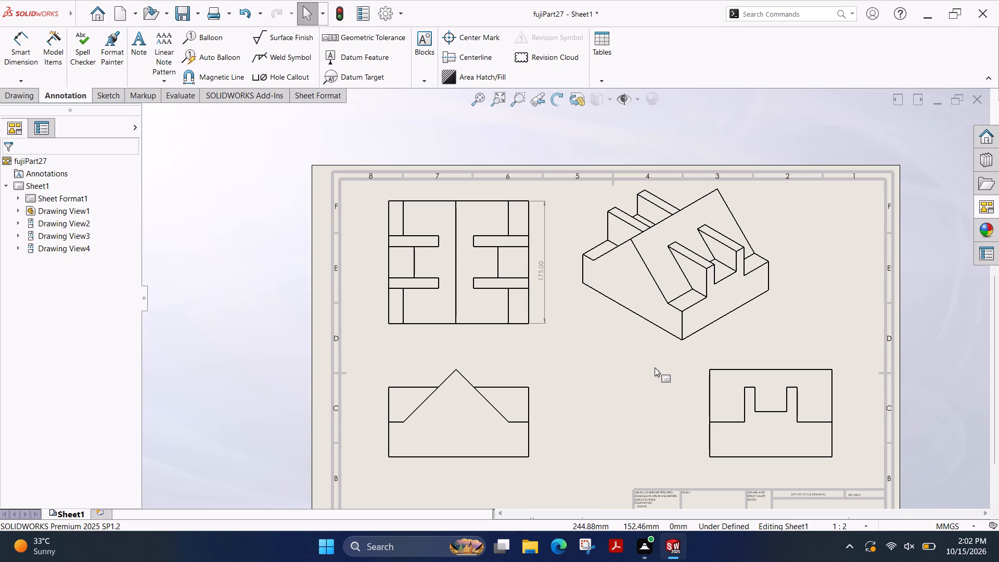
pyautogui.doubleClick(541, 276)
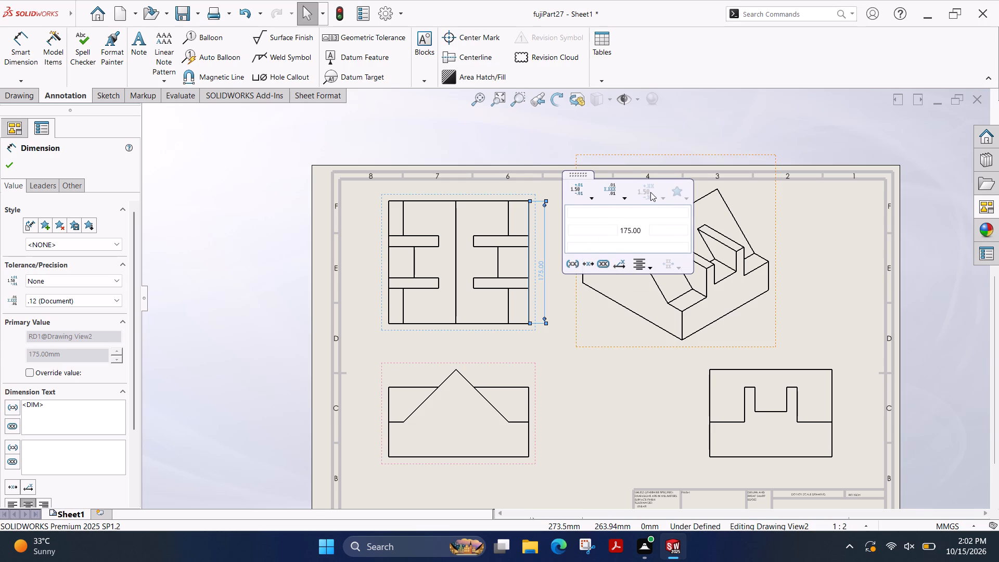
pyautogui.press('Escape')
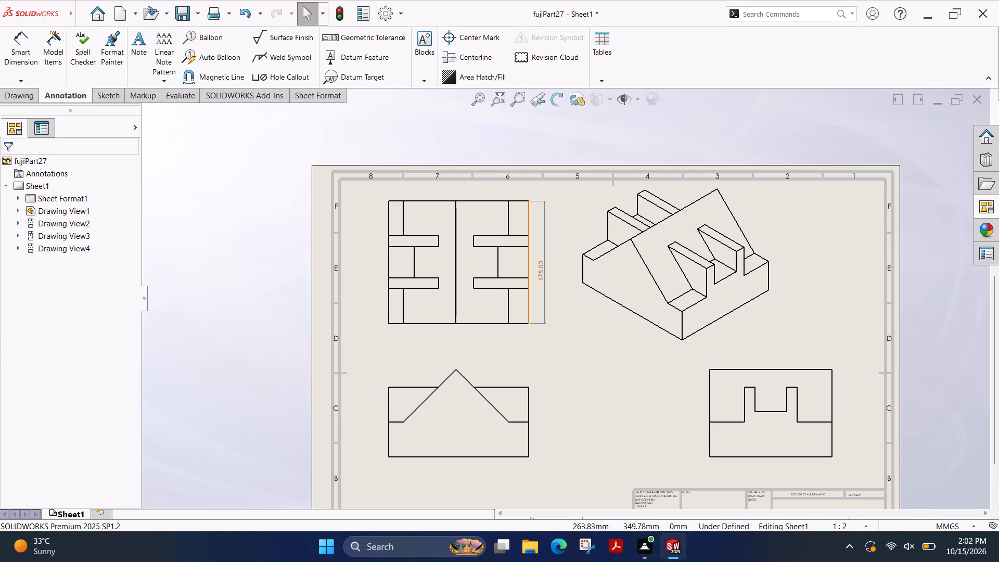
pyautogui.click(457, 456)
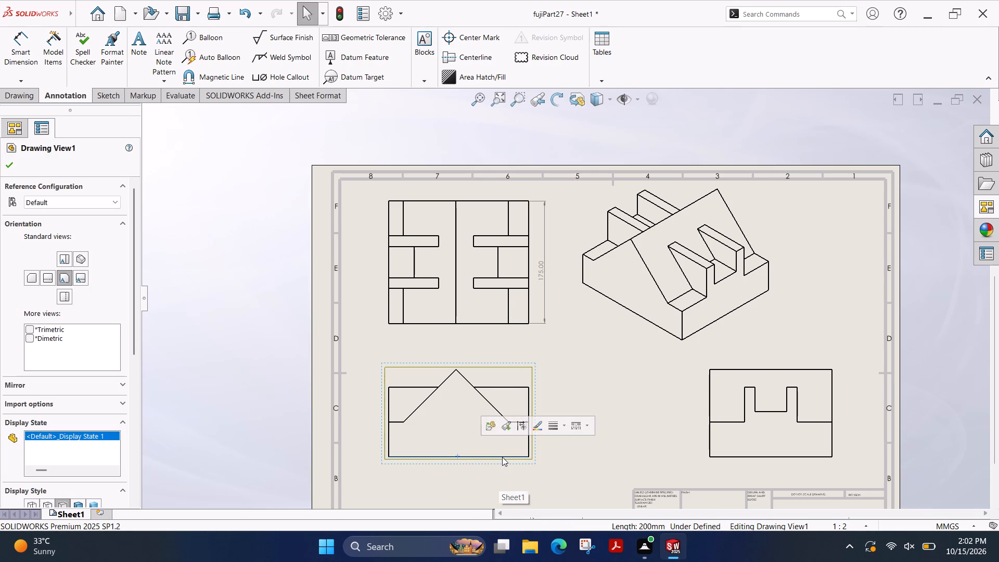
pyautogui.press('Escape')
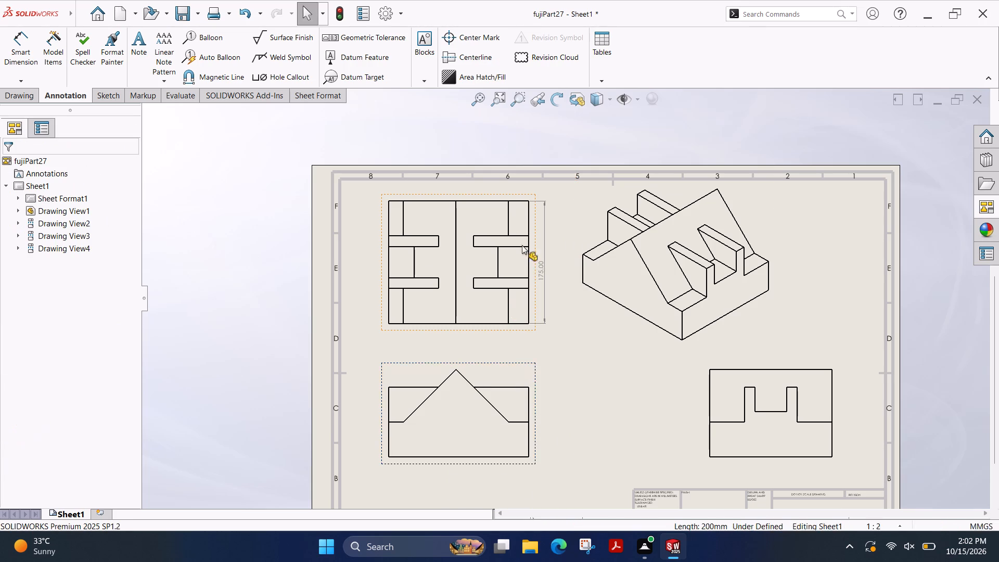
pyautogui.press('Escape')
# Turn on dual dimension display for the depth dimension on the top view.
pyautogui.click(541, 268)
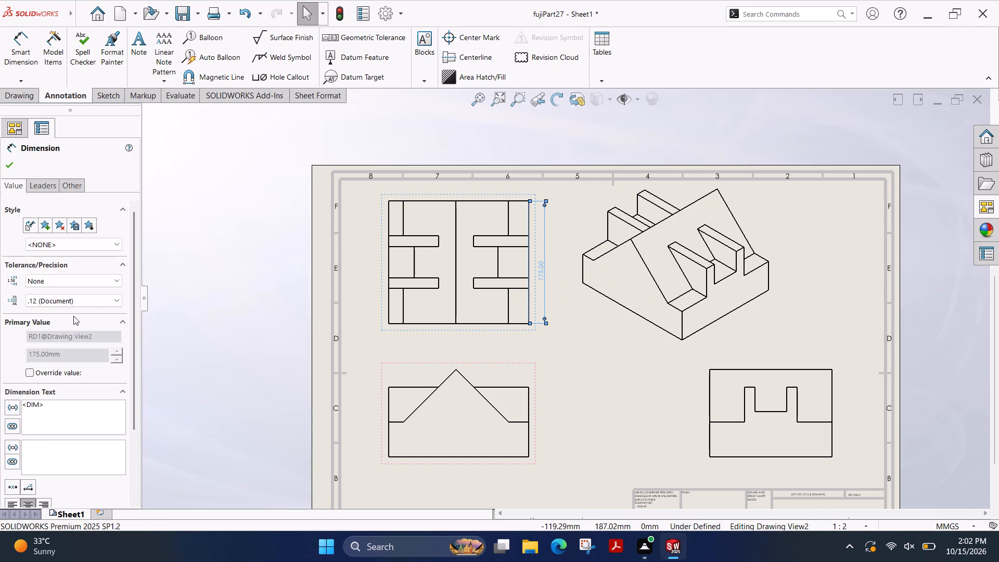
pyautogui.scroll(-4, 73, 316)
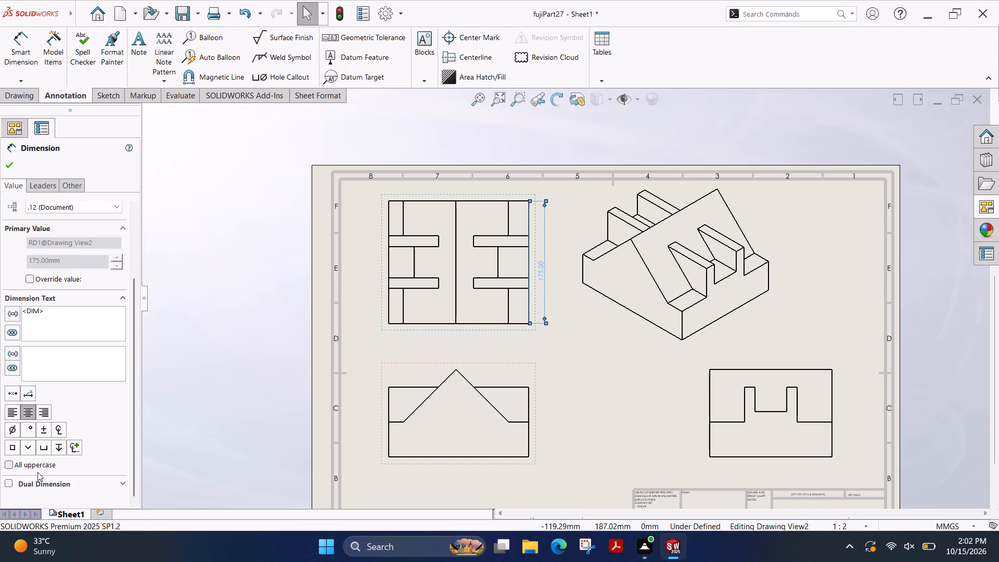
pyautogui.click(33, 484)
pyautogui.scroll(-2, 45, 472)
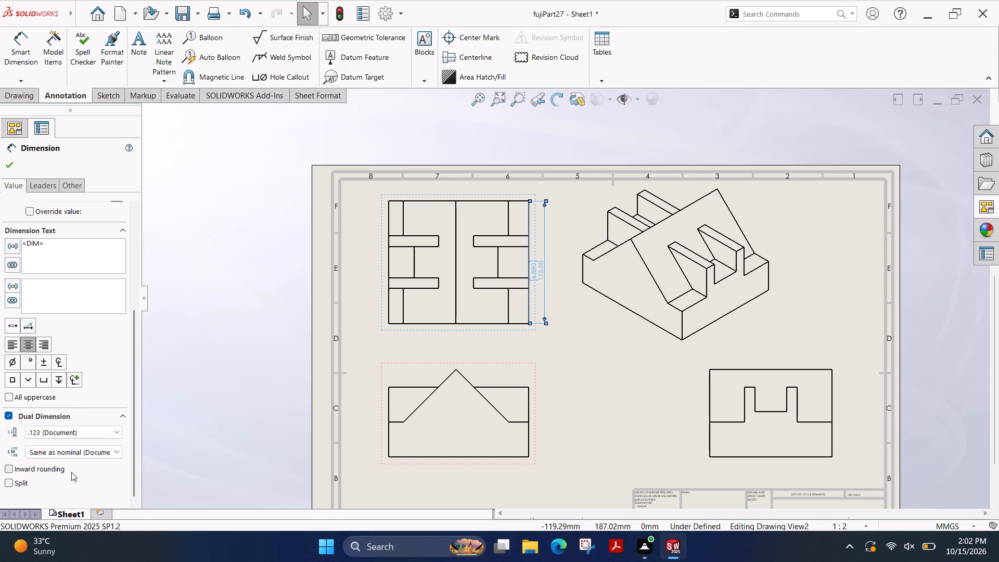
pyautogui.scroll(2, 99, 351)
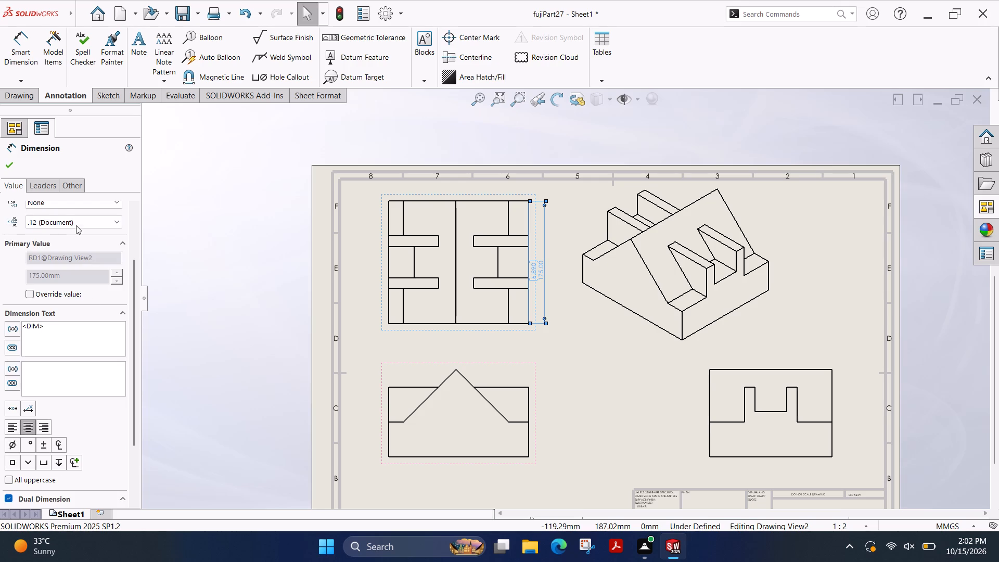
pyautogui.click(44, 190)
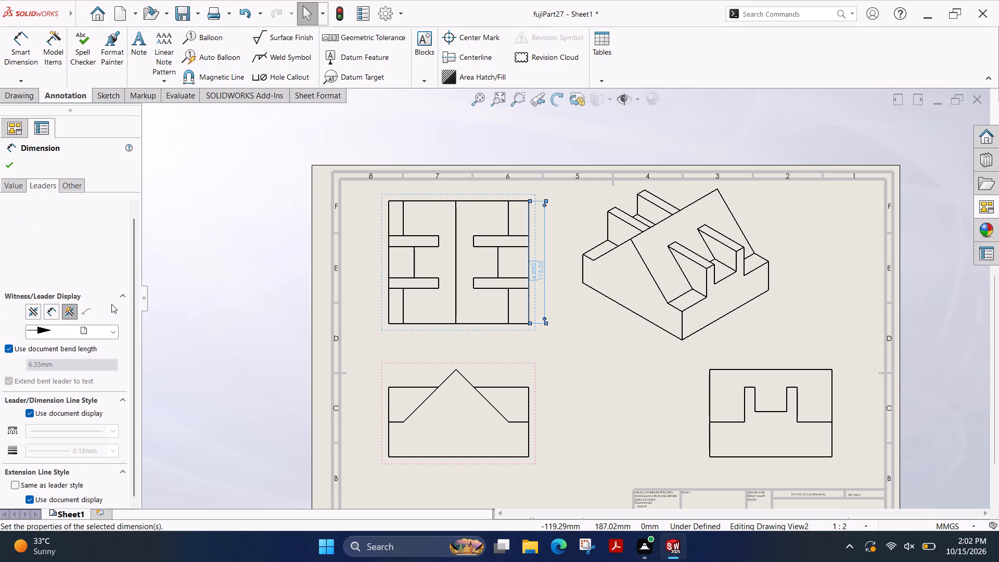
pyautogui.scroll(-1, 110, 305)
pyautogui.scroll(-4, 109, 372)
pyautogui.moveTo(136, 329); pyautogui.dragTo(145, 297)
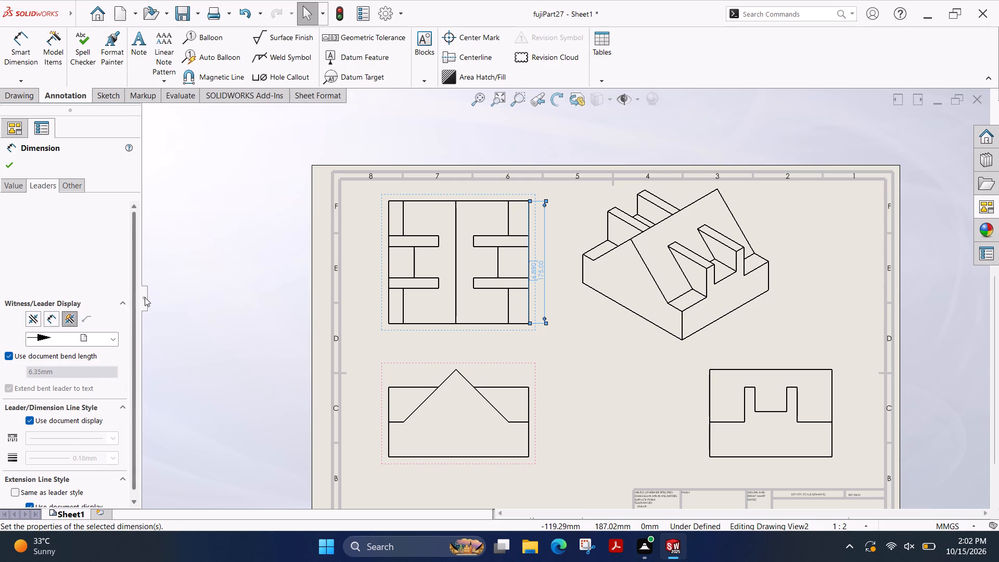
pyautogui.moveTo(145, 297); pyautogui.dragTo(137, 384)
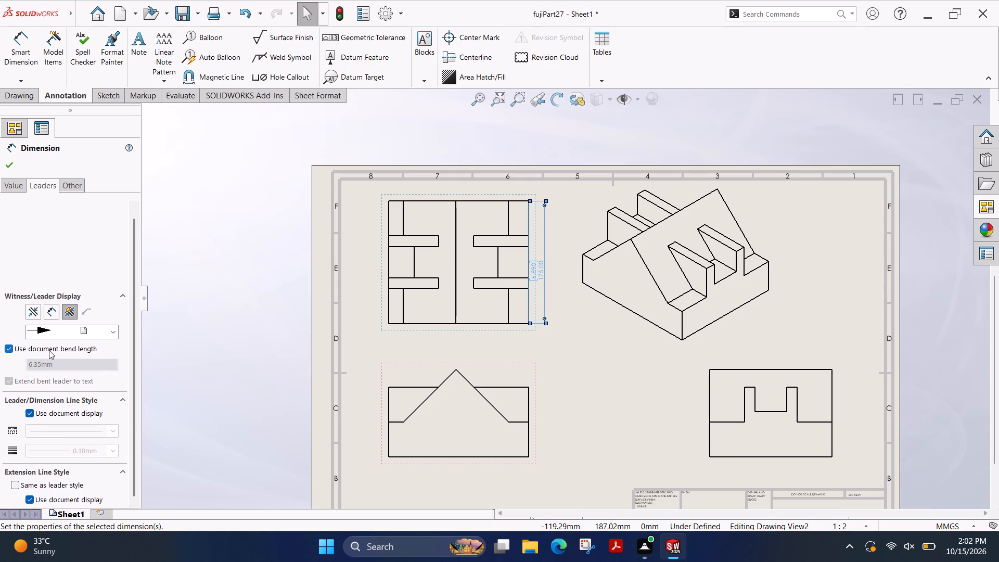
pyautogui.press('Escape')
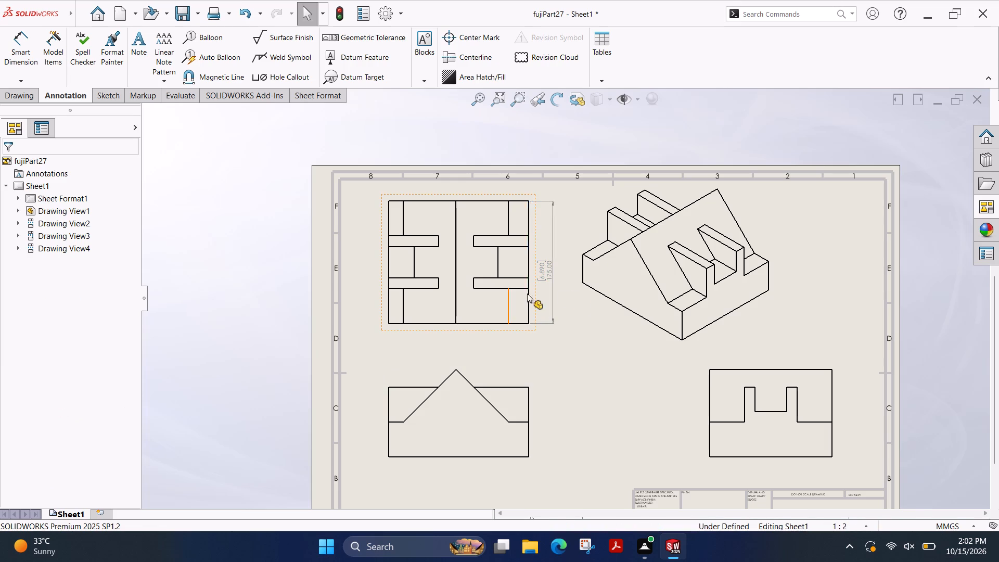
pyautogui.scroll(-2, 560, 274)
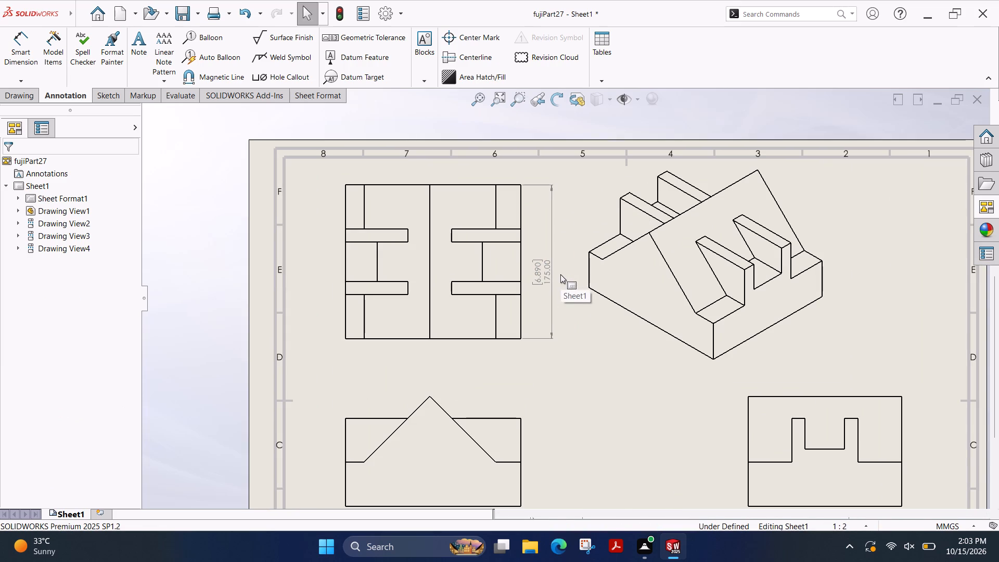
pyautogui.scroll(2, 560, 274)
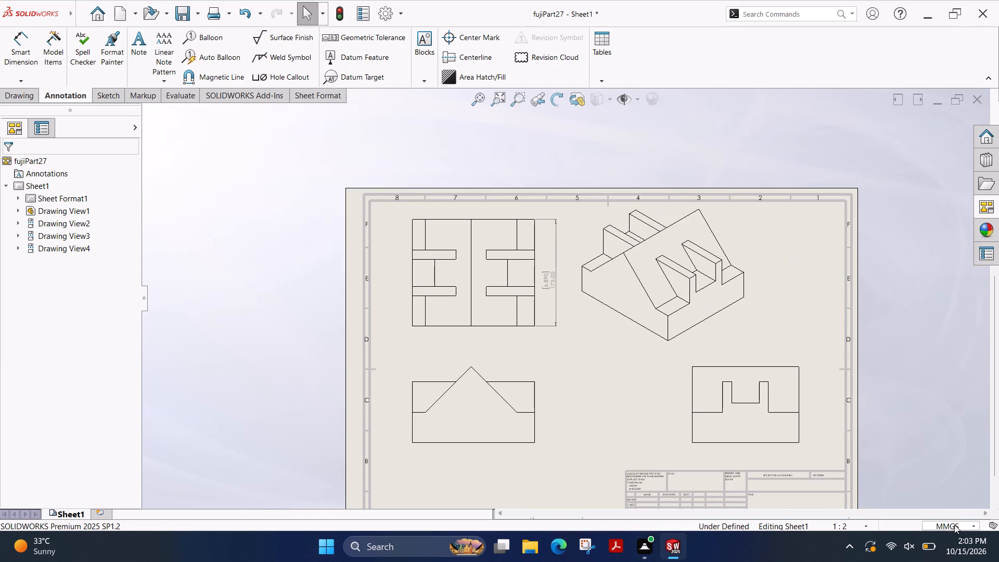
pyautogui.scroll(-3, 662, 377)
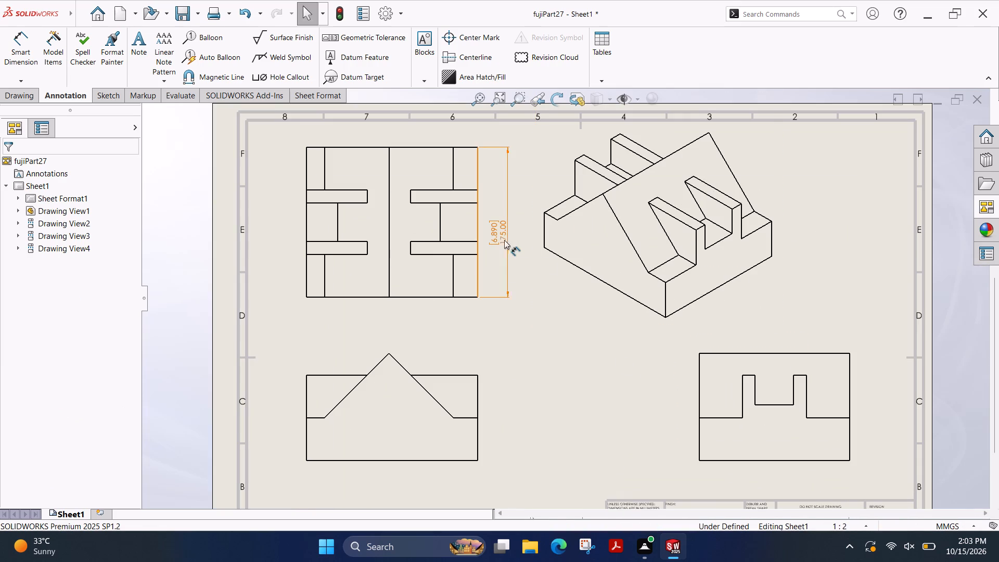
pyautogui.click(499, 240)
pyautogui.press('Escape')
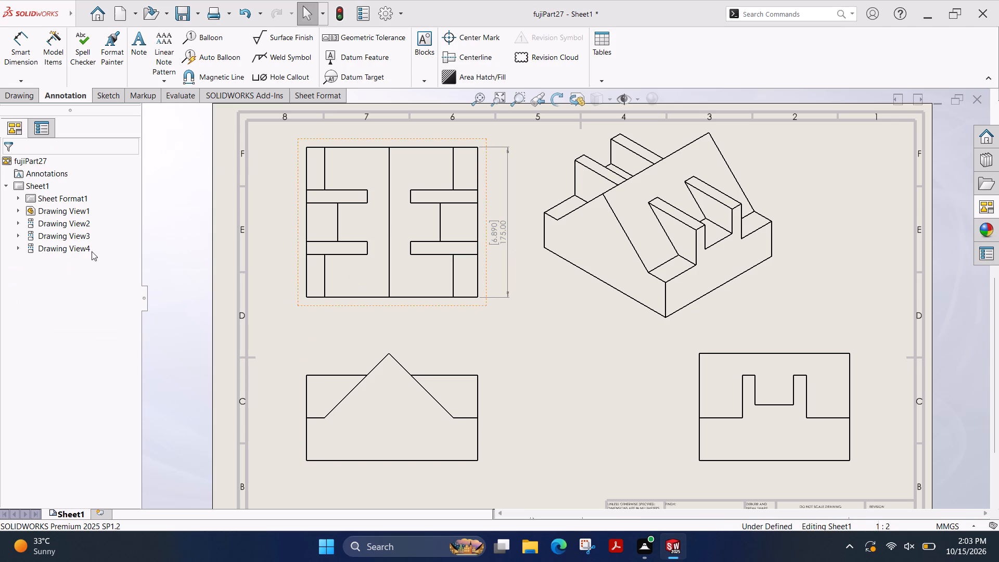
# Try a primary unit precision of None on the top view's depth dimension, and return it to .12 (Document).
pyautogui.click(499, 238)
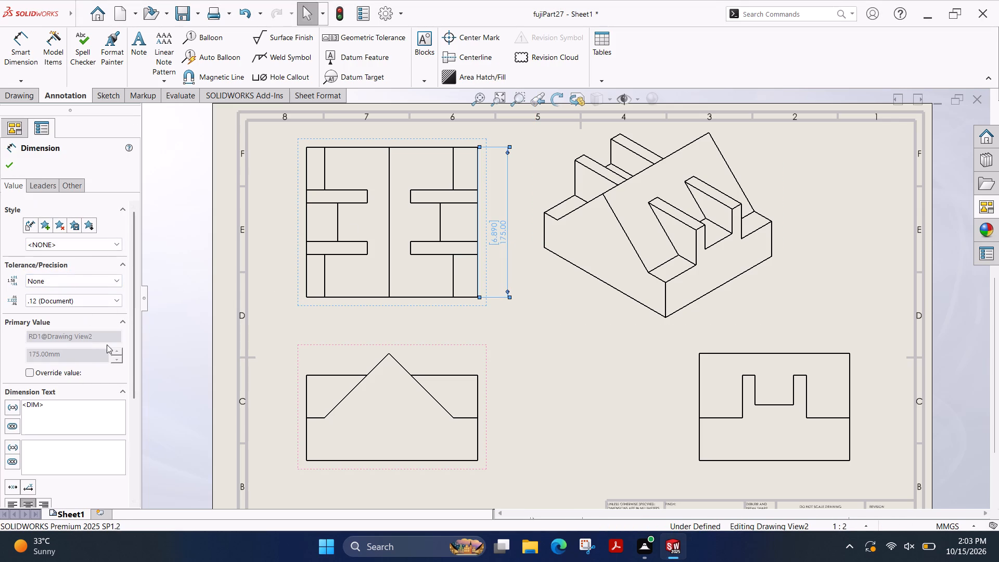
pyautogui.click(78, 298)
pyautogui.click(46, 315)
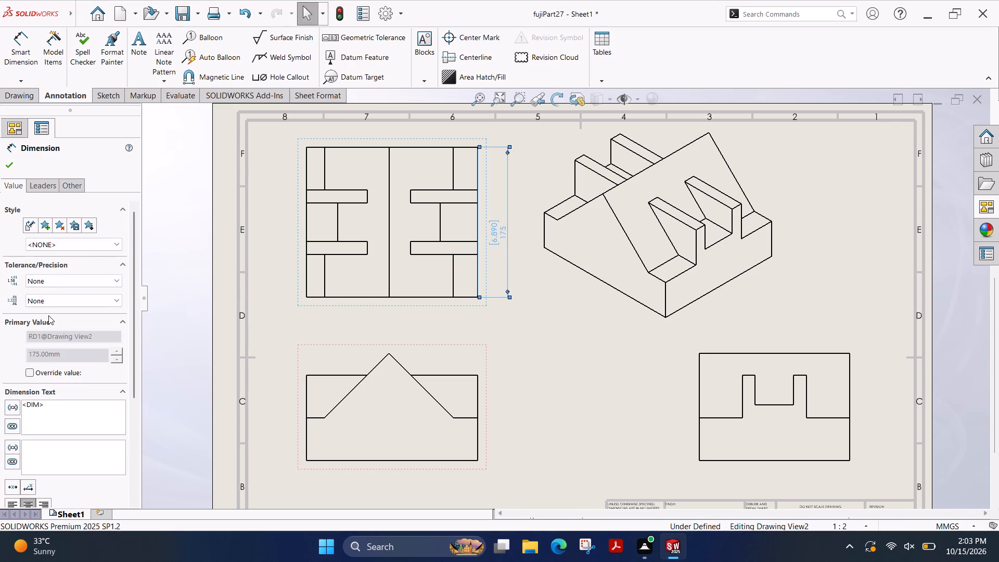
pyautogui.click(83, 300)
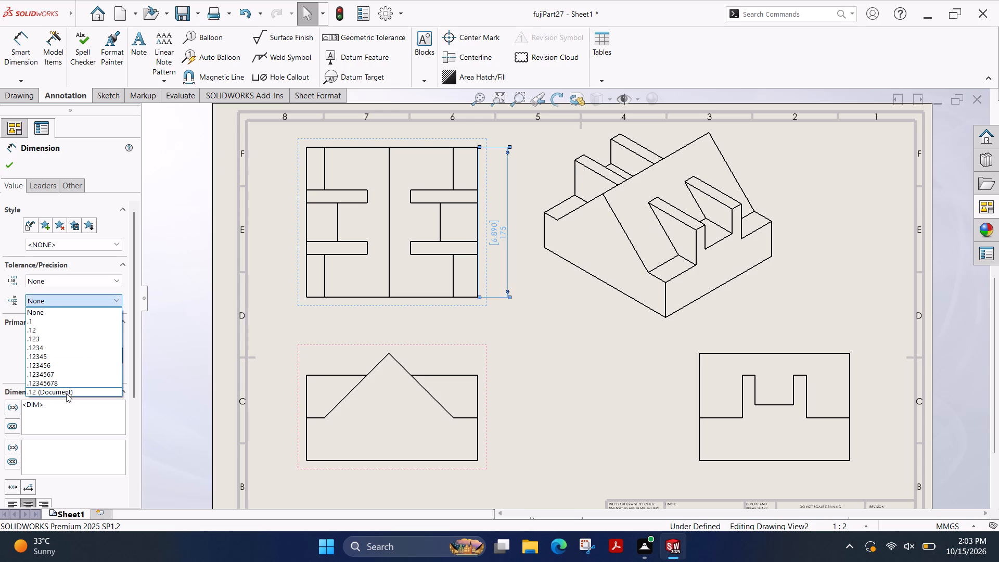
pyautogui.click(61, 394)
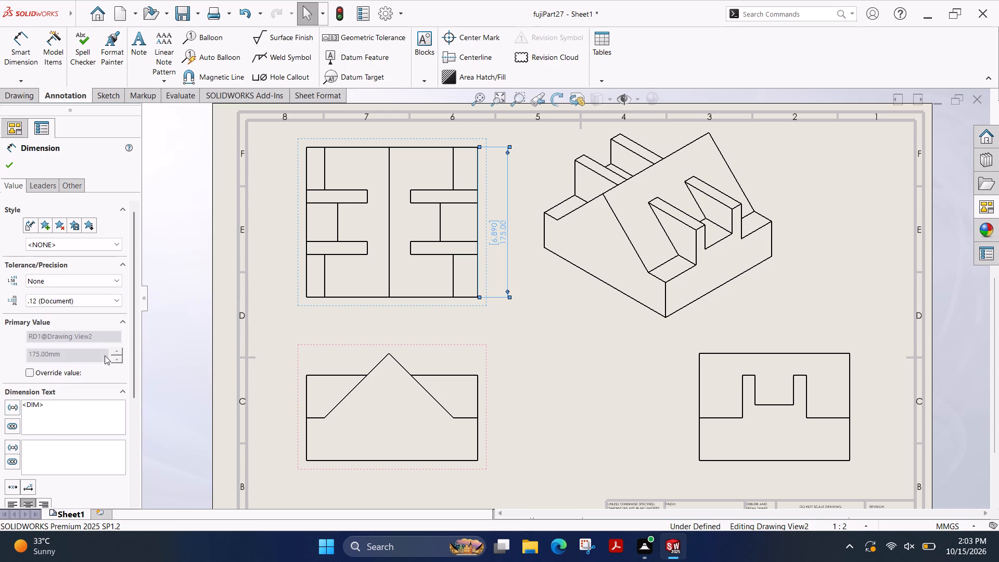
# Set the primary unit precision of the top view's depth dimension to None.
pyautogui.scroll(-2, 105, 355)
pyautogui.scroll(2, 101, 346)
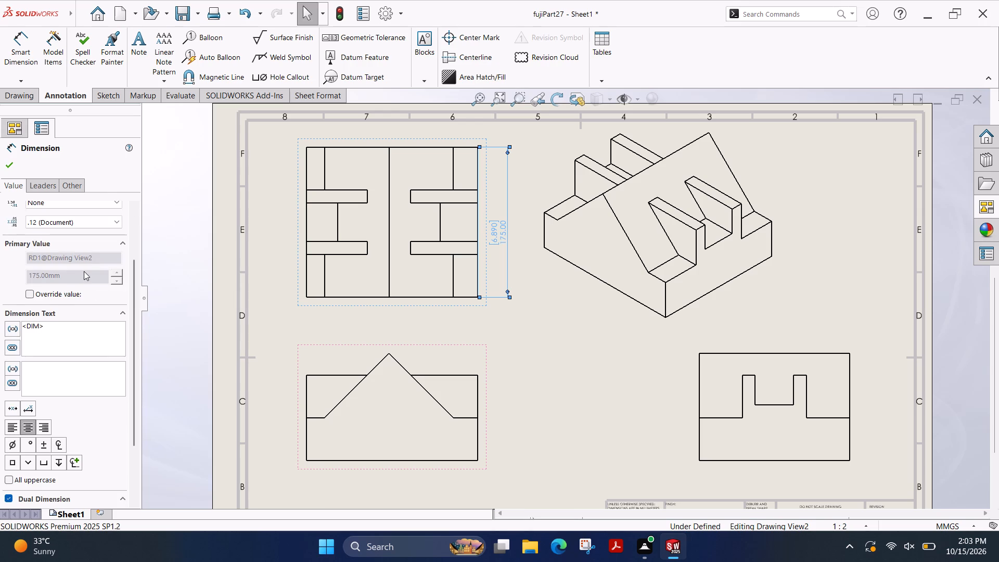
pyautogui.scroll(1, 84, 271)
pyautogui.click(65, 300)
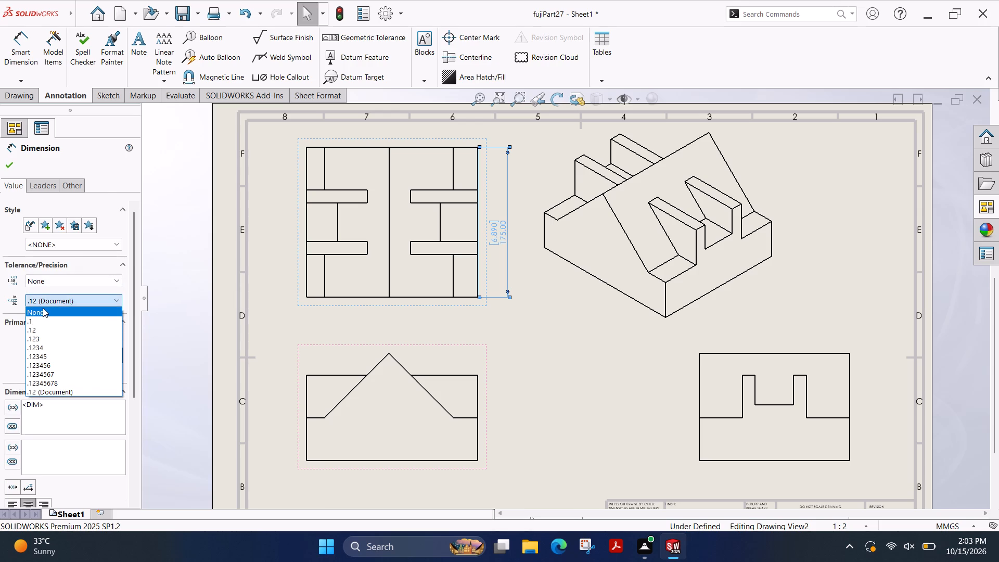
pyautogui.click(43, 308)
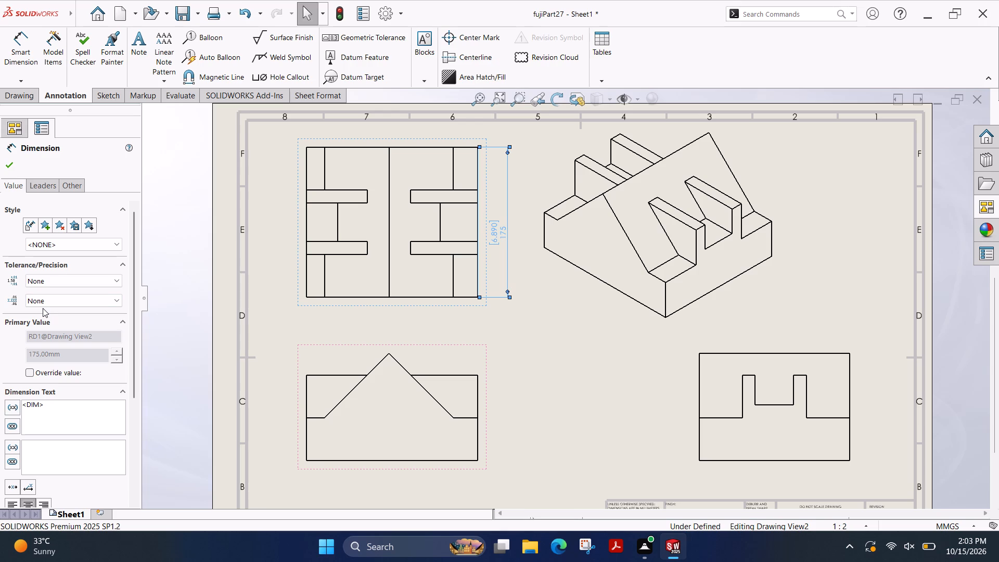
# Turn off dual dimension display for the top view's depth dimension and close its properties.
pyautogui.scroll(-2, 122, 382)
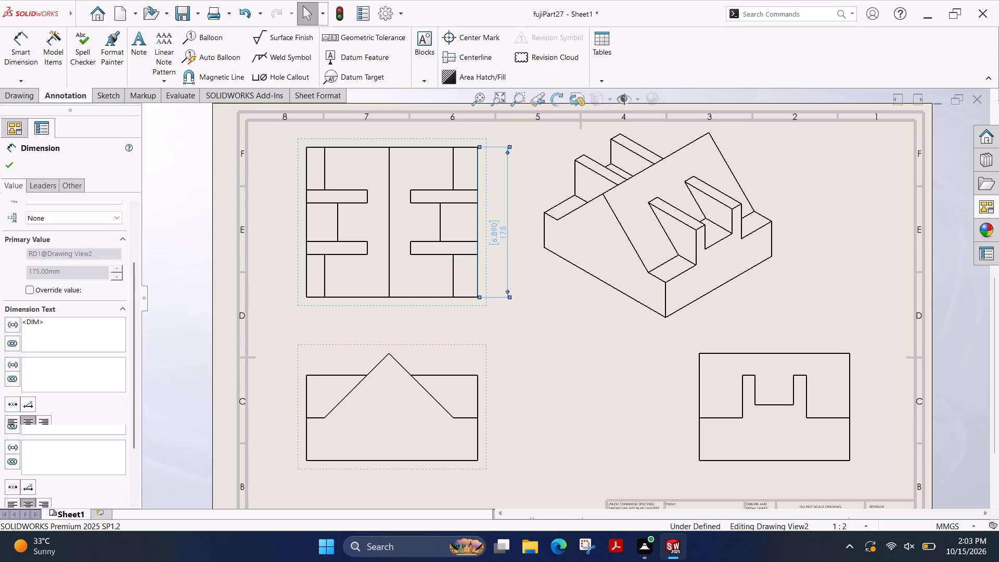
pyautogui.scroll(-3, 122, 382)
pyautogui.scroll(-2, 11, 491)
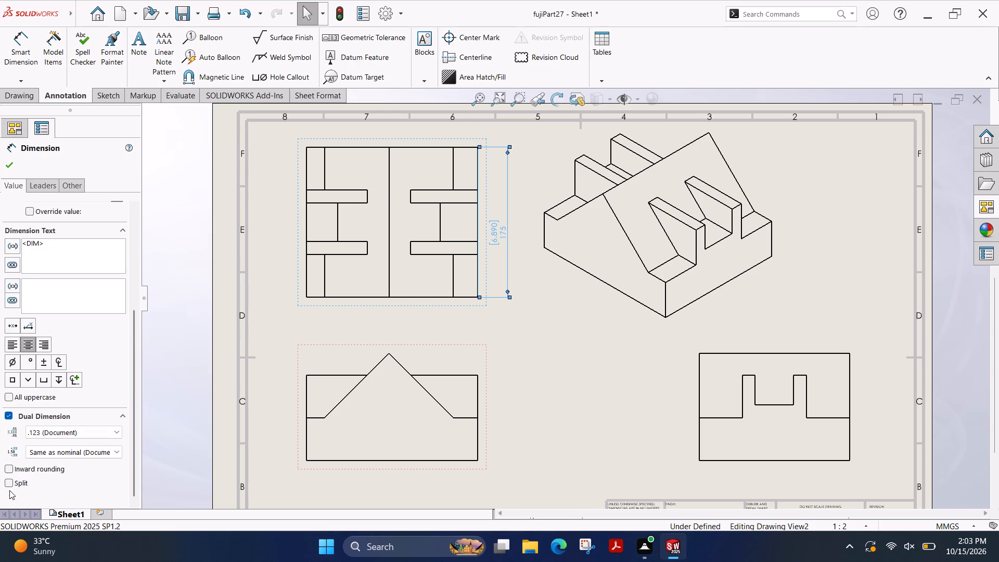
pyautogui.click(8, 417)
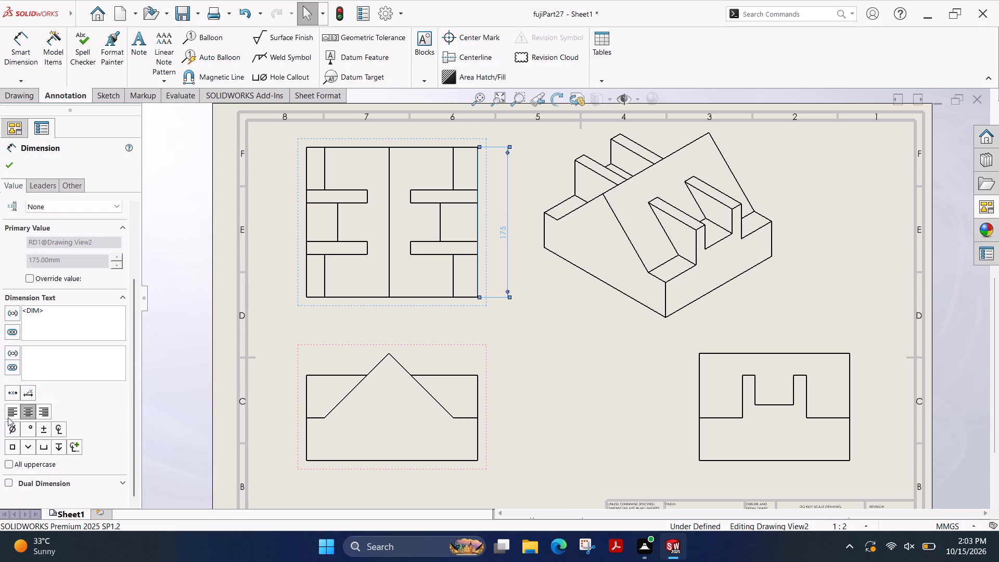
pyautogui.click(3, 162)
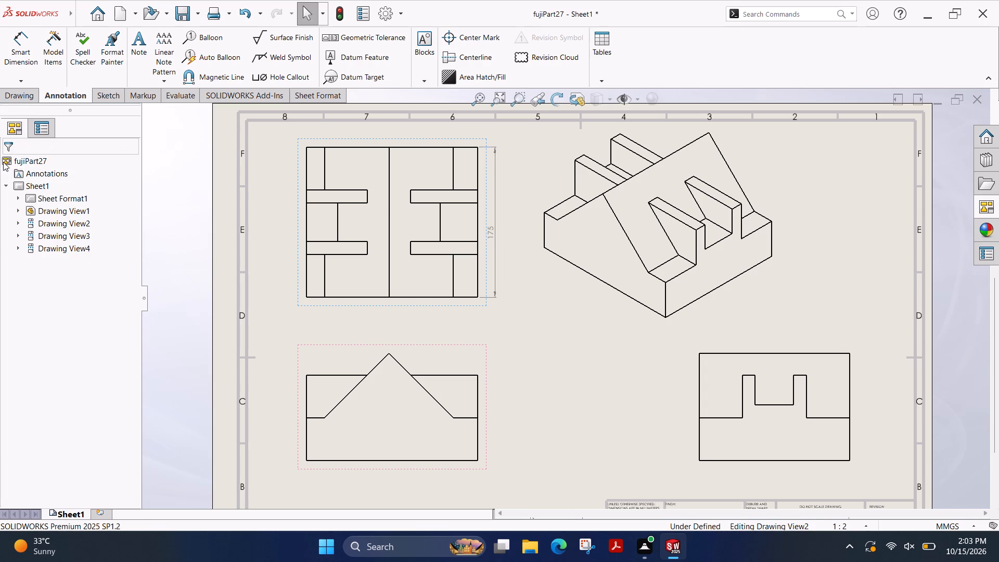
# Add a smart dimension for the front view's overall height, from the peak to the bottom edge, placed outside the view's left side.
pyautogui.click(14, 53)
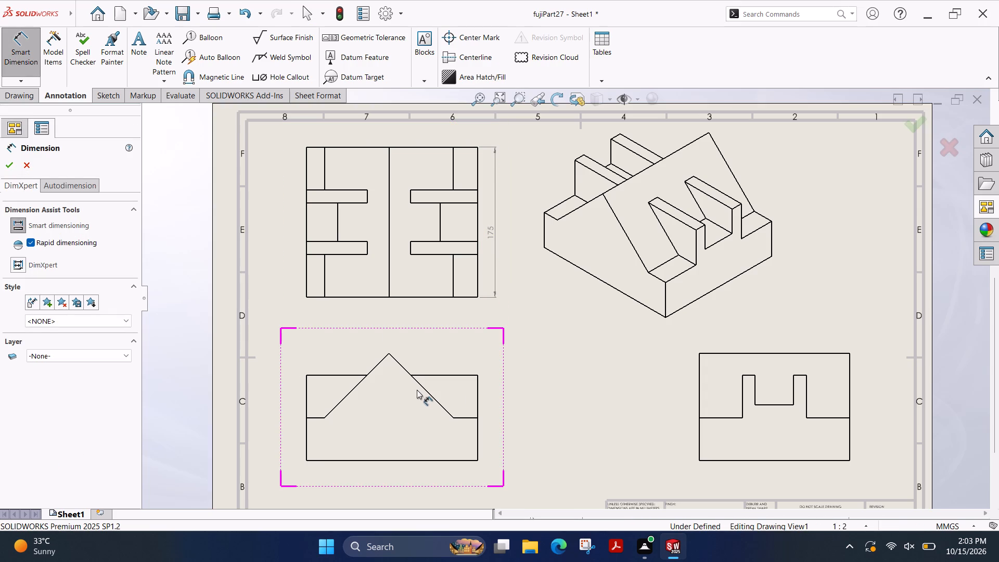
pyautogui.click(388, 354)
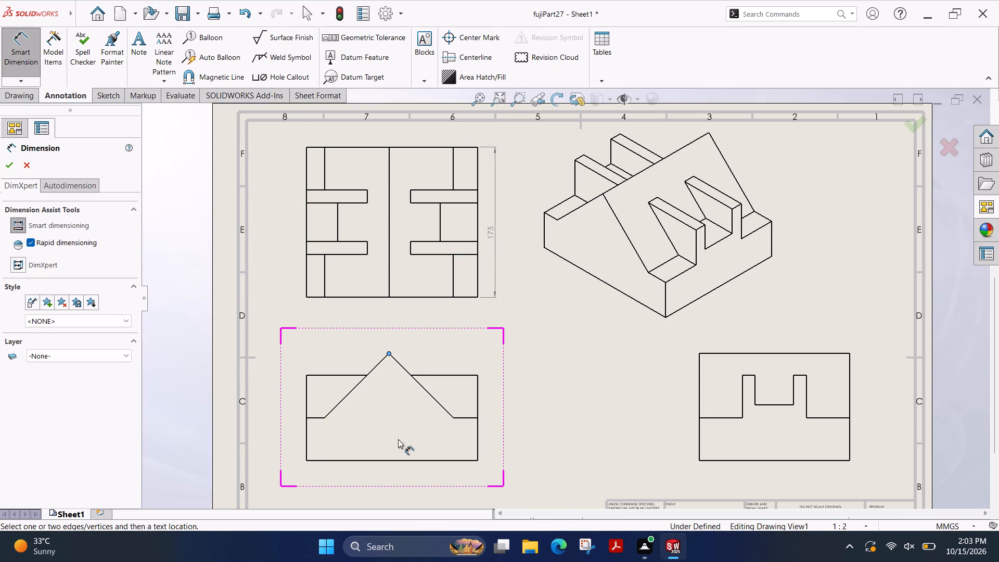
pyautogui.click(391, 461)
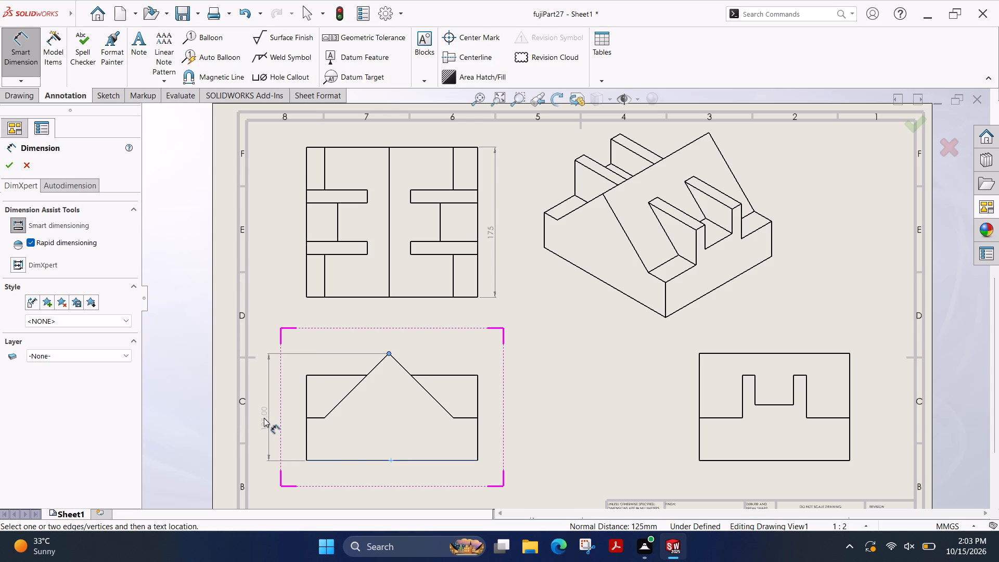
pyautogui.click(264, 418)
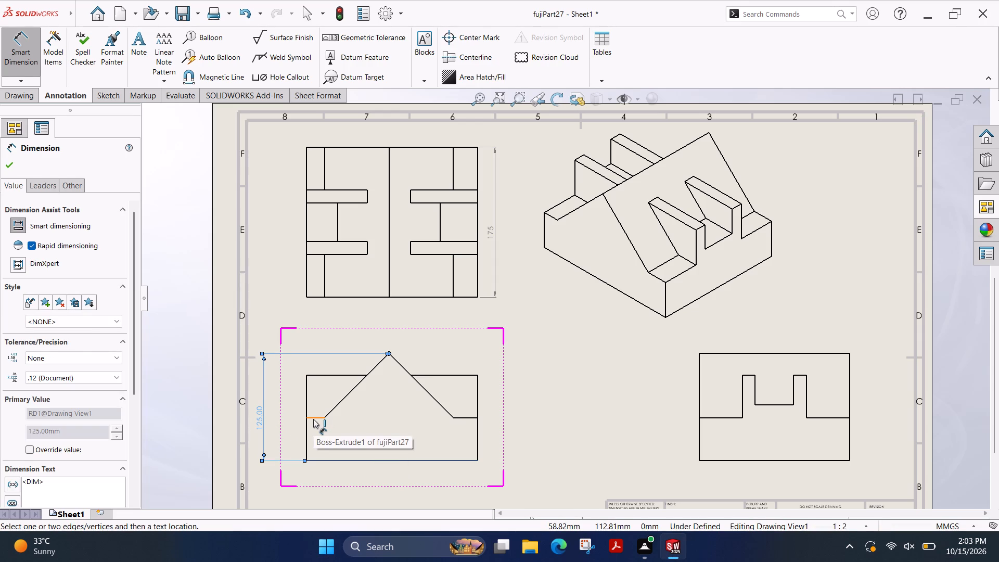
# Dimension the base height in the front view, from the left ledge to the bottom edge, placed inside the overall height dimension.
pyautogui.click(314, 418)
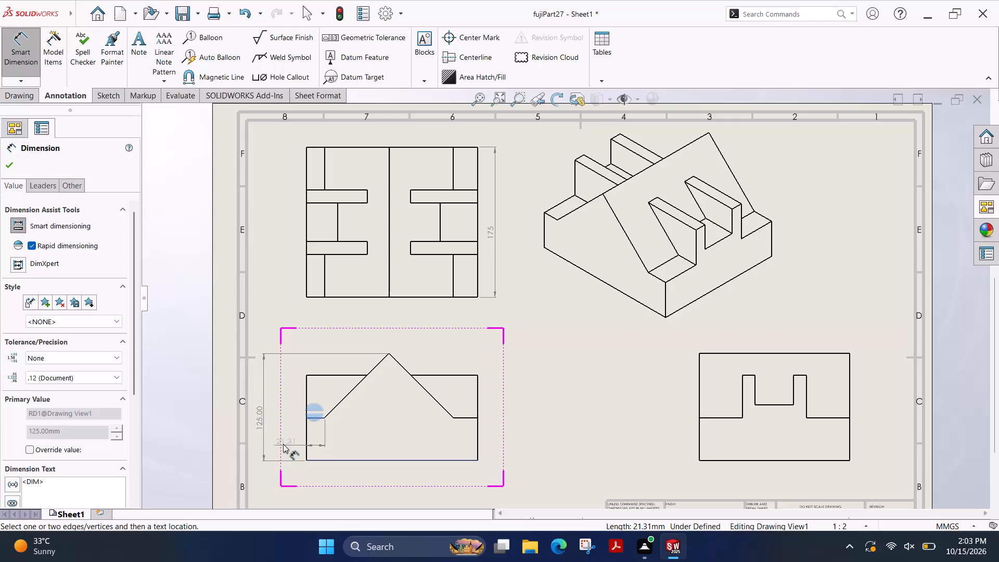
pyautogui.click(319, 460)
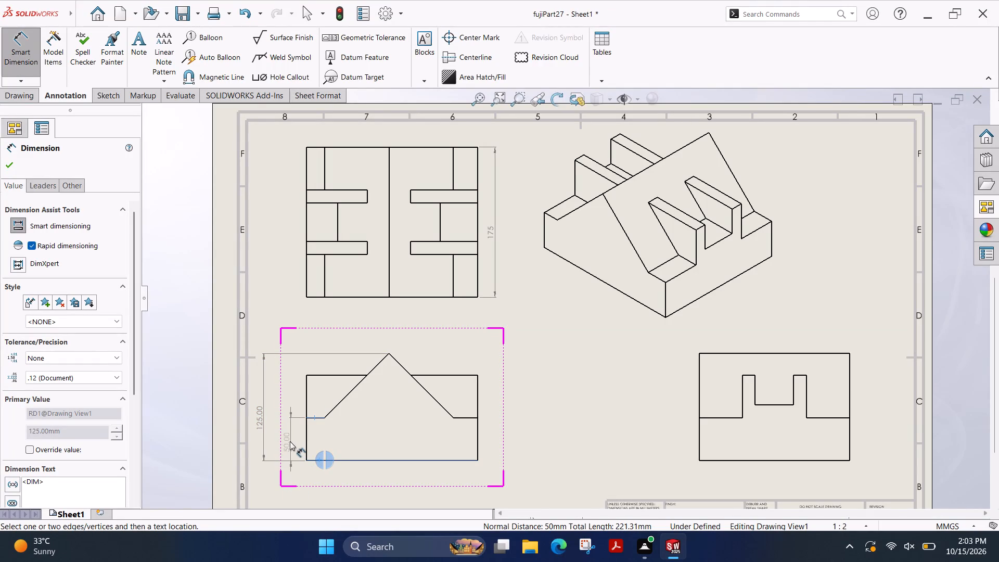
pyautogui.click(290, 441)
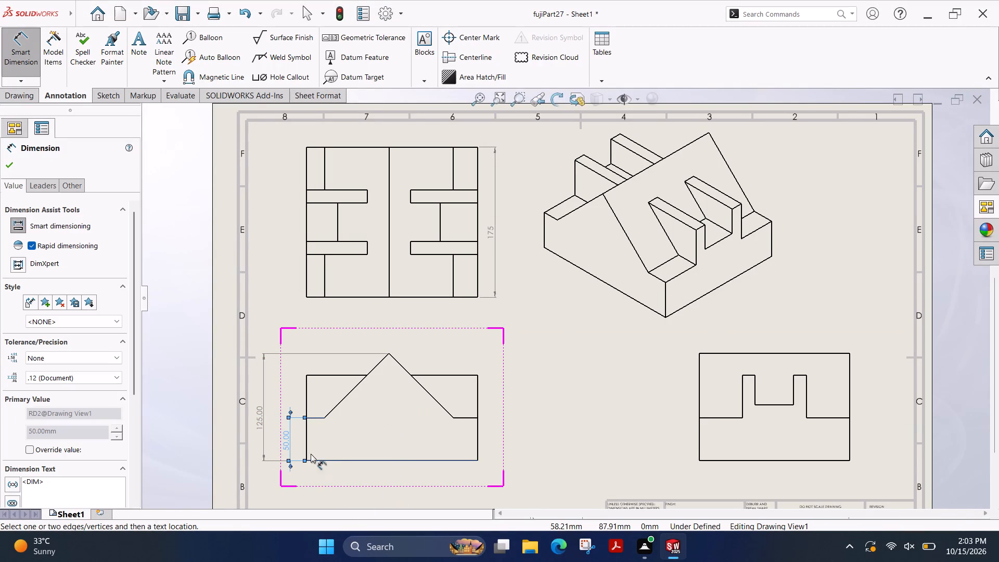
# Dimension the front view's overall width between its two outer vertical edges, placed below the view.
pyautogui.click(308, 446)
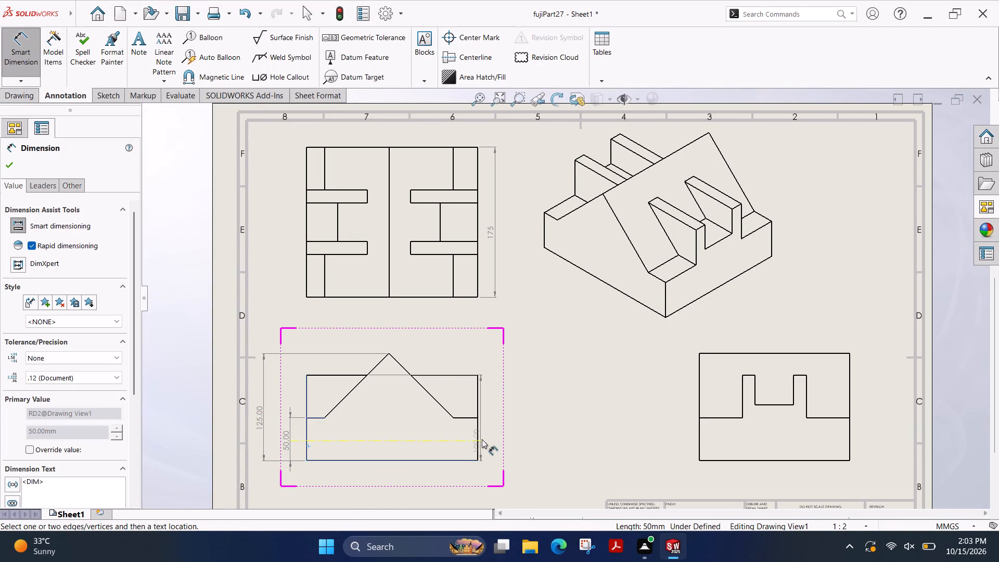
pyautogui.click(477, 439)
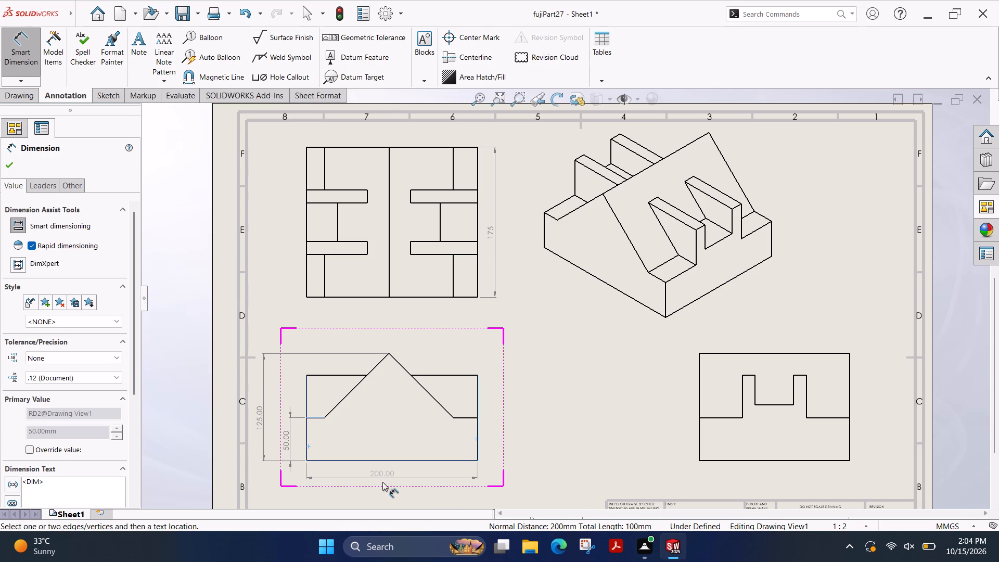
pyautogui.click(386, 484)
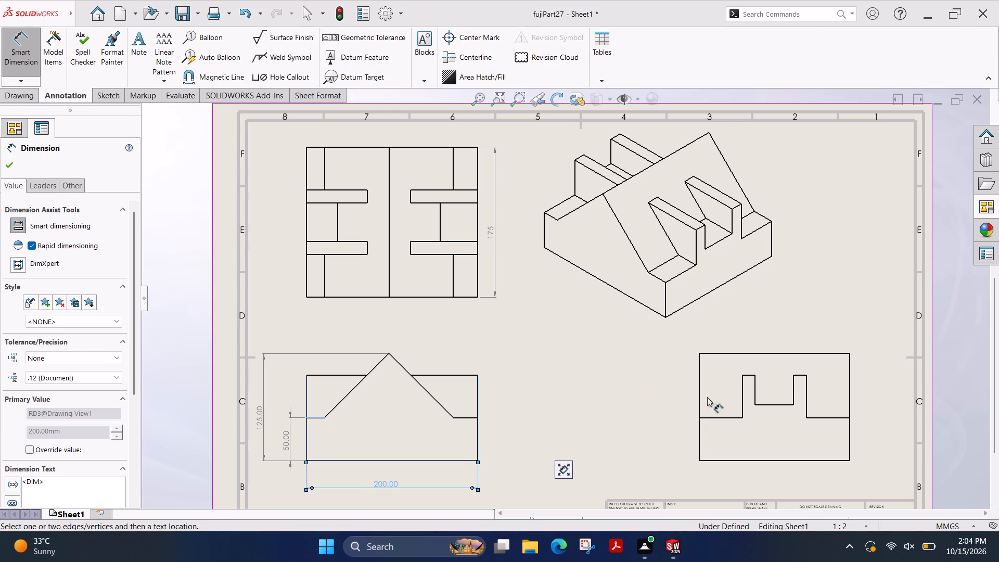
# Dimension the vertical distance in the right view from the slot floor to the left ledge, placed left of the view.
pyautogui.click(771, 406)
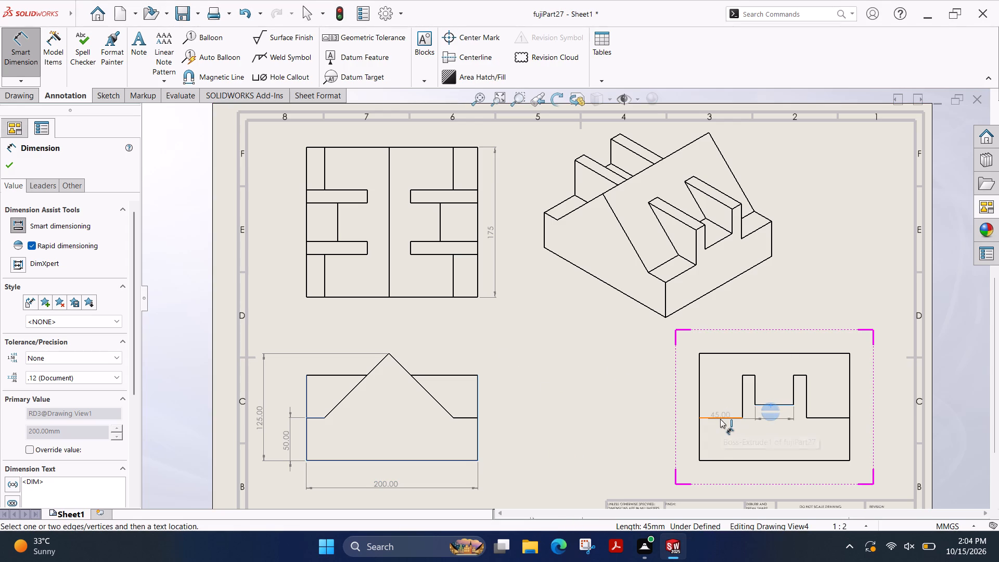
pyautogui.click(720, 419)
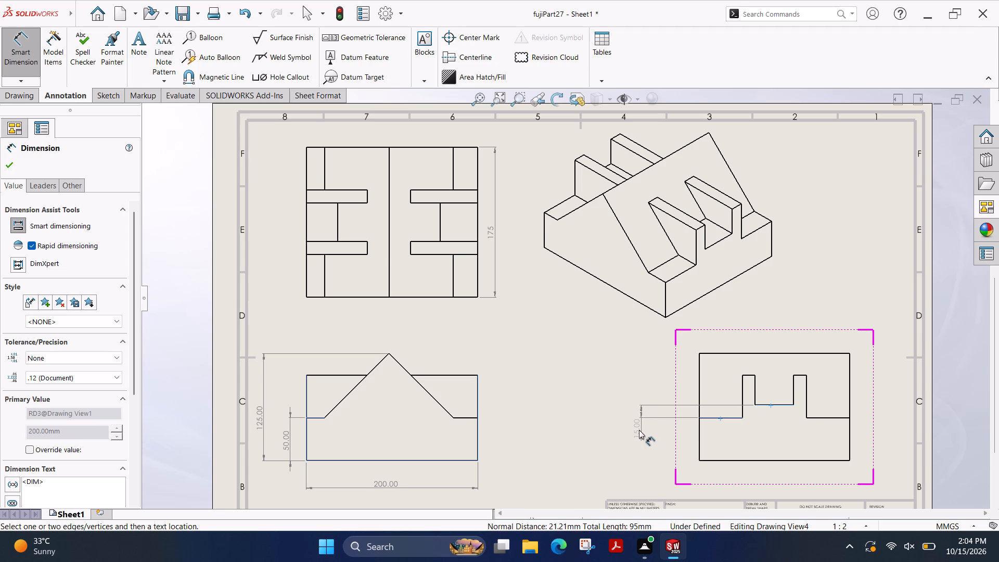
pyautogui.click(635, 433)
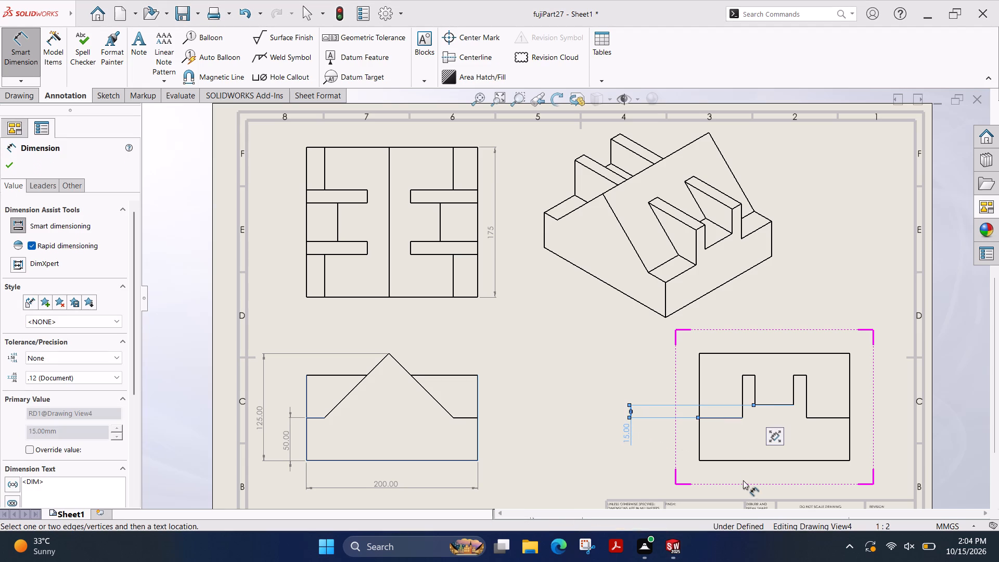
# Dimension the horizontal distance in the right view from the left outer edge to the left rib's outer side, placed below the view.
pyautogui.click(699, 440)
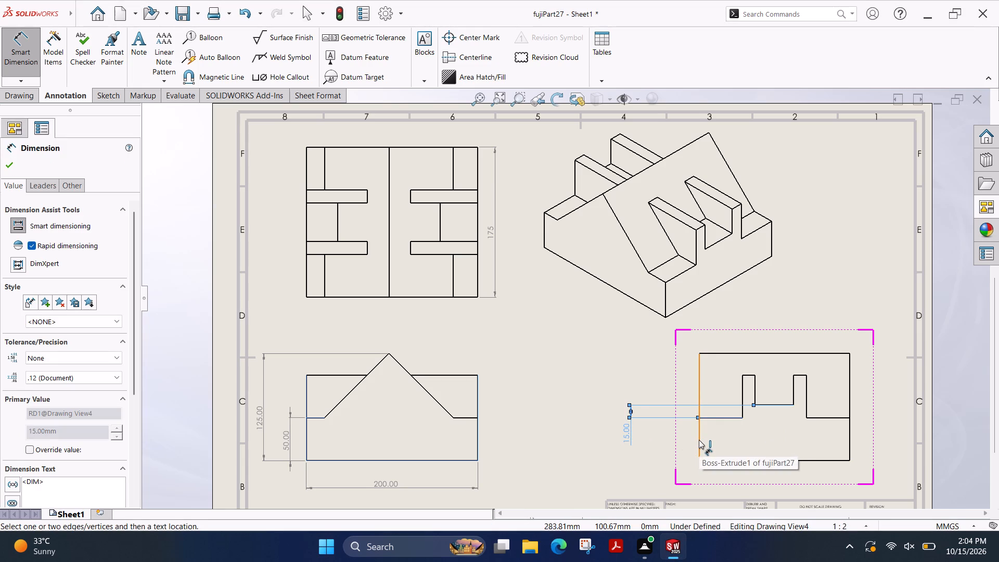
pyautogui.click(744, 392)
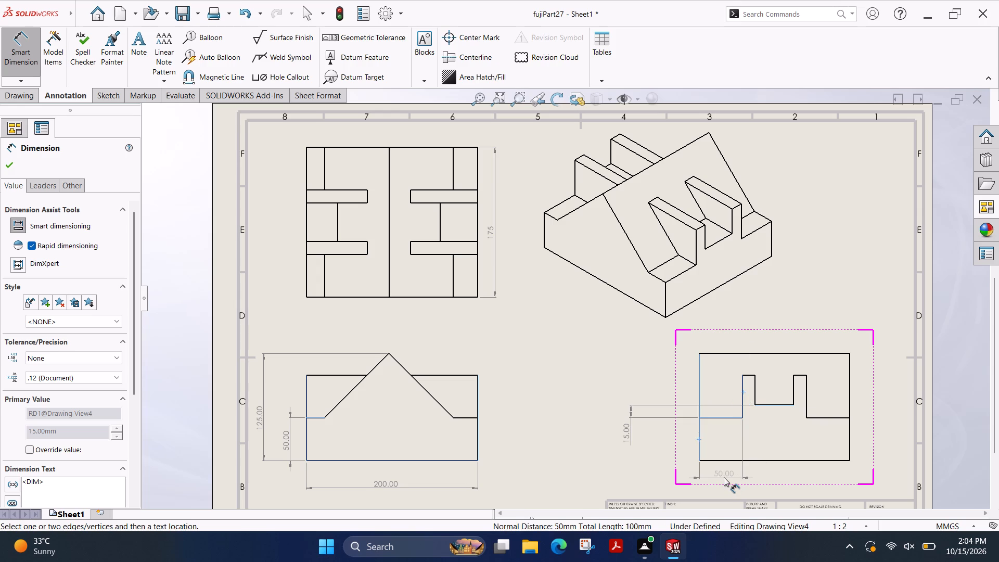
pyautogui.click(724, 477)
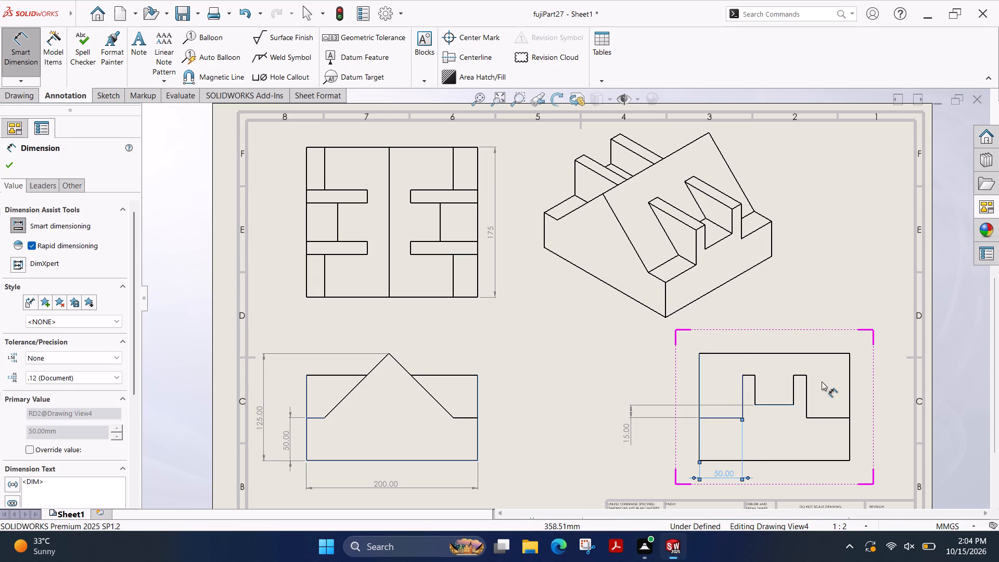
# Dimension the height in the right view from the right rib's top to the bottom edge, placed outside the view's right side.
pyautogui.click(799, 376)
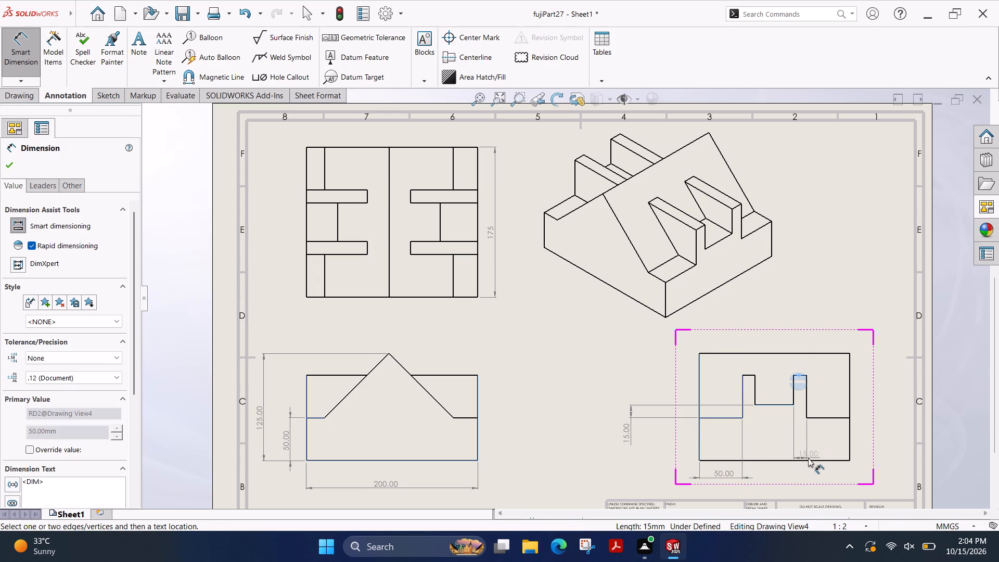
pyautogui.click(817, 460)
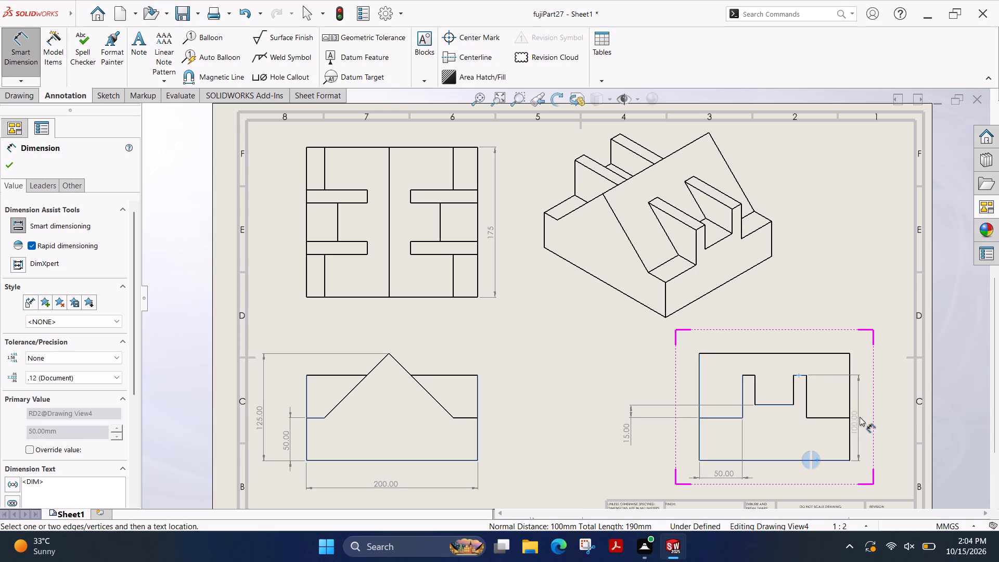
pyautogui.click(871, 415)
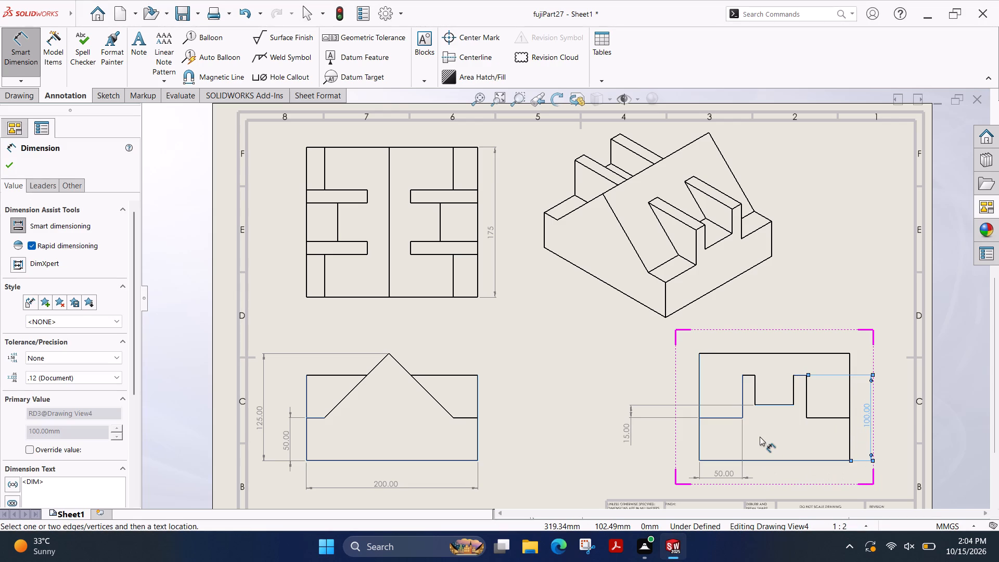
# Dimension the width of the left rib's top edge in the right view, placed above the view.
pyautogui.click(747, 374)
pyautogui.click(749, 336)
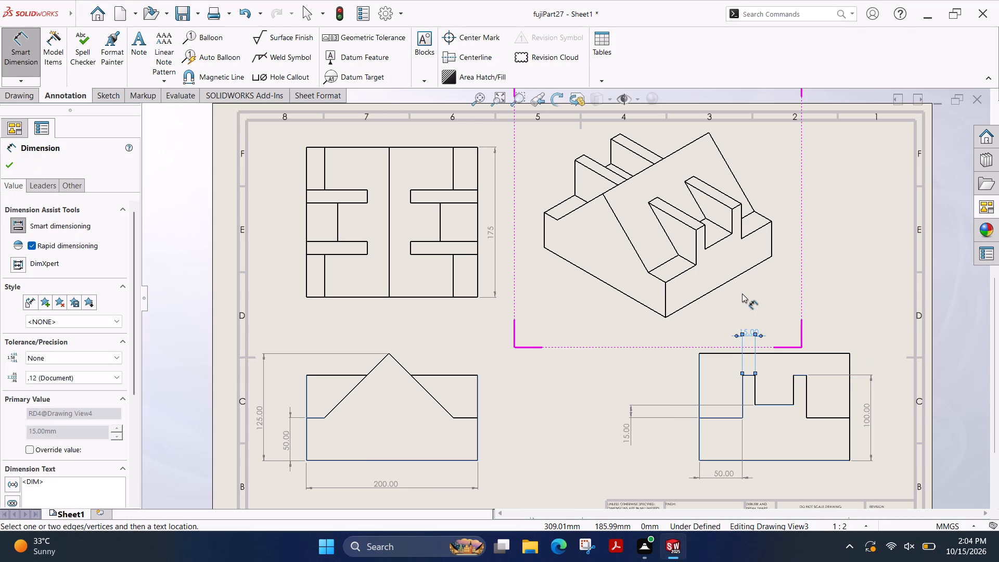
# Add a centerline midway between the right view's two outer vertical edges.
pyautogui.click(480, 59)
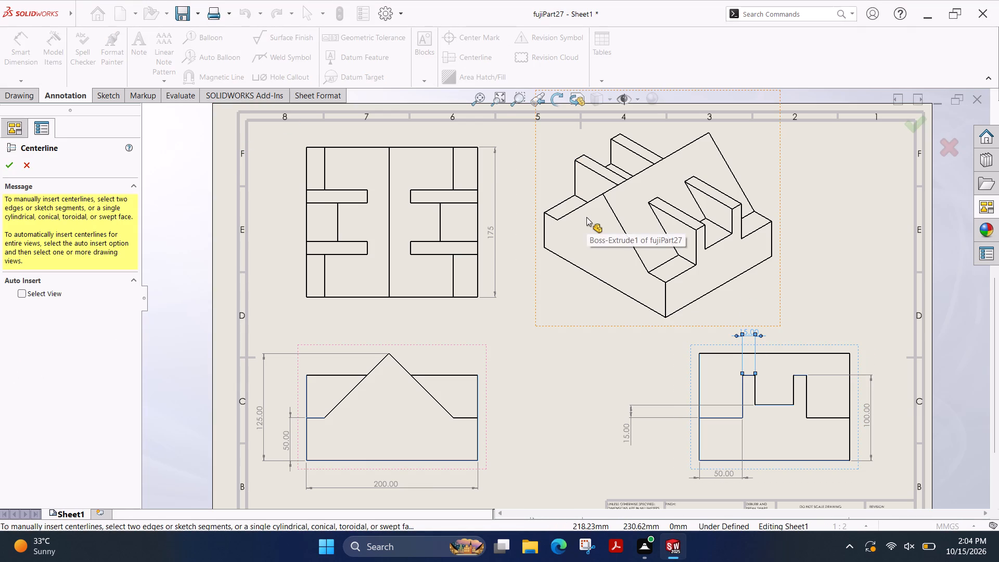
pyautogui.click(699, 431)
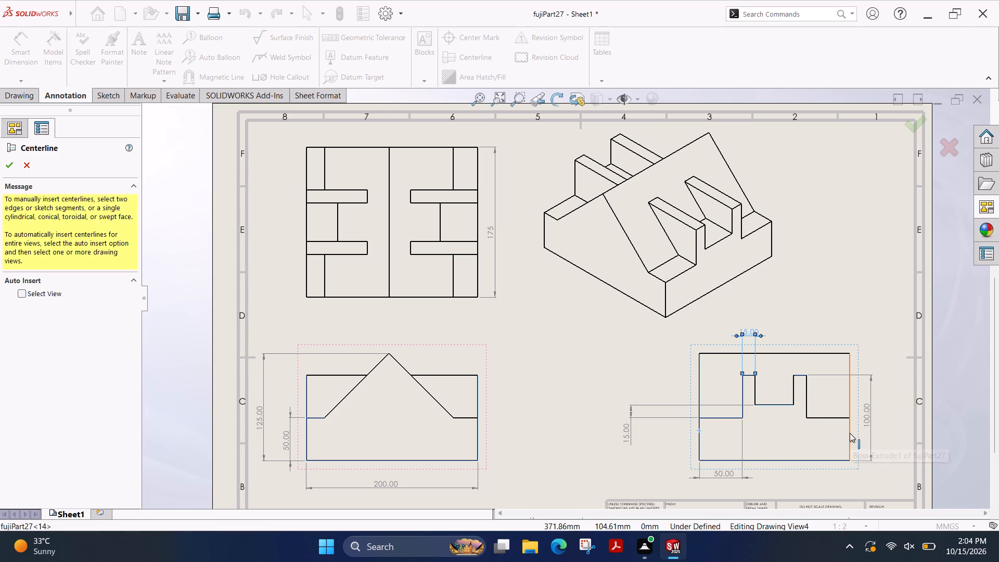
pyautogui.click(850, 433)
pyautogui.press('Escape')
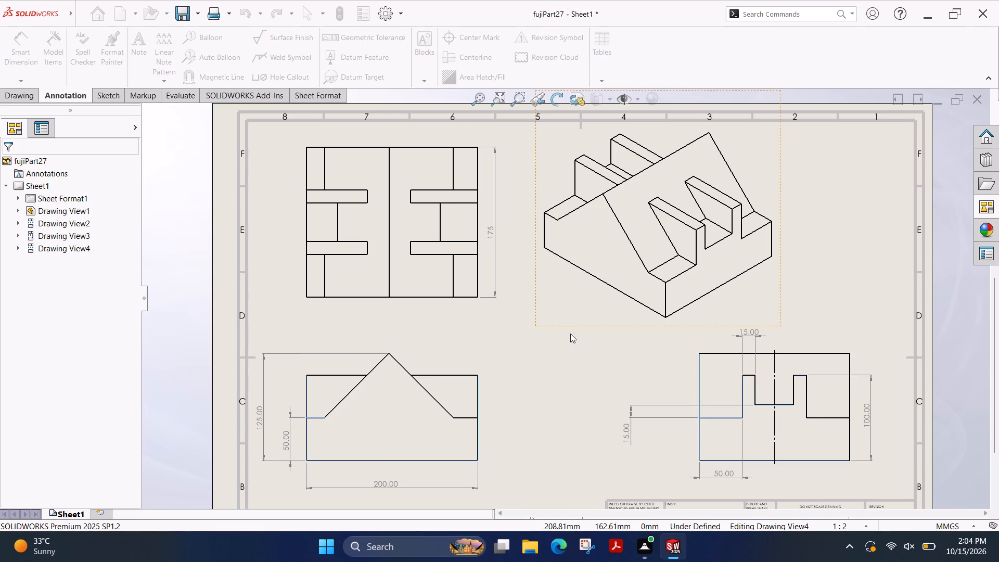
pyautogui.press('Escape')
pyautogui.press('Escape')
pyautogui.press('Escape')
pyautogui.press('Escape')
pyautogui.press('Escape')
pyautogui.press('Escape')
pyautogui.press('Escape')
pyautogui.press('Escape')
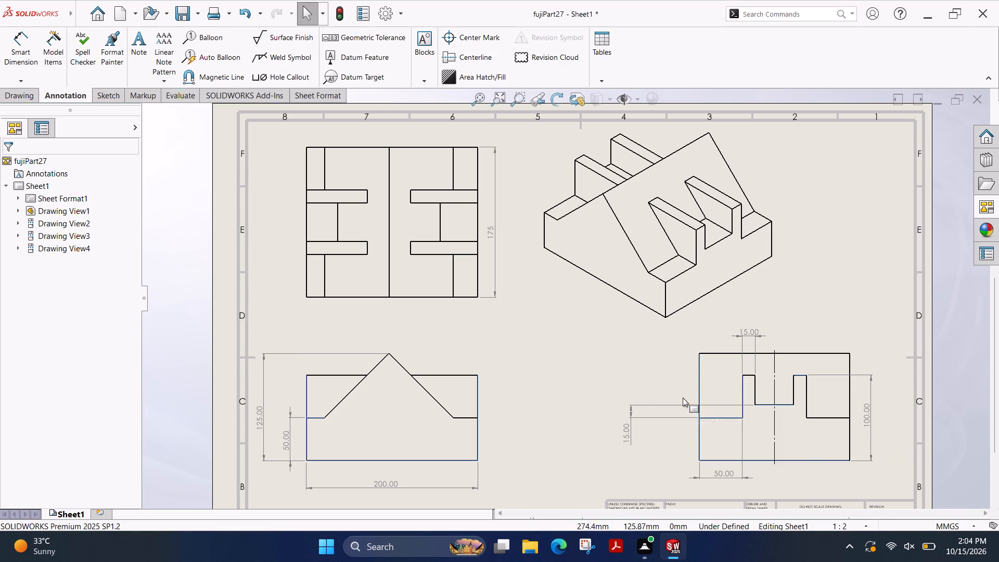
pyautogui.press('Escape')
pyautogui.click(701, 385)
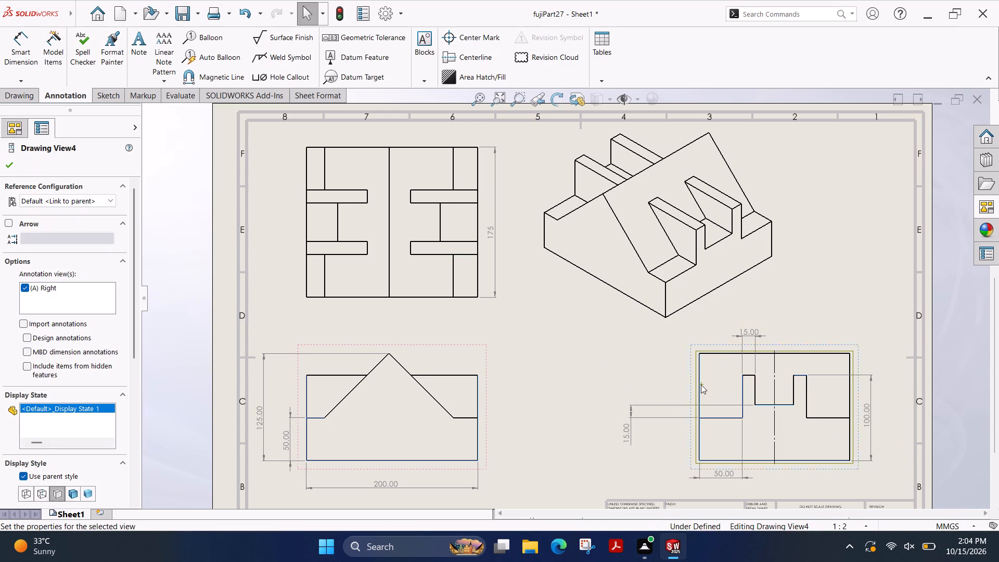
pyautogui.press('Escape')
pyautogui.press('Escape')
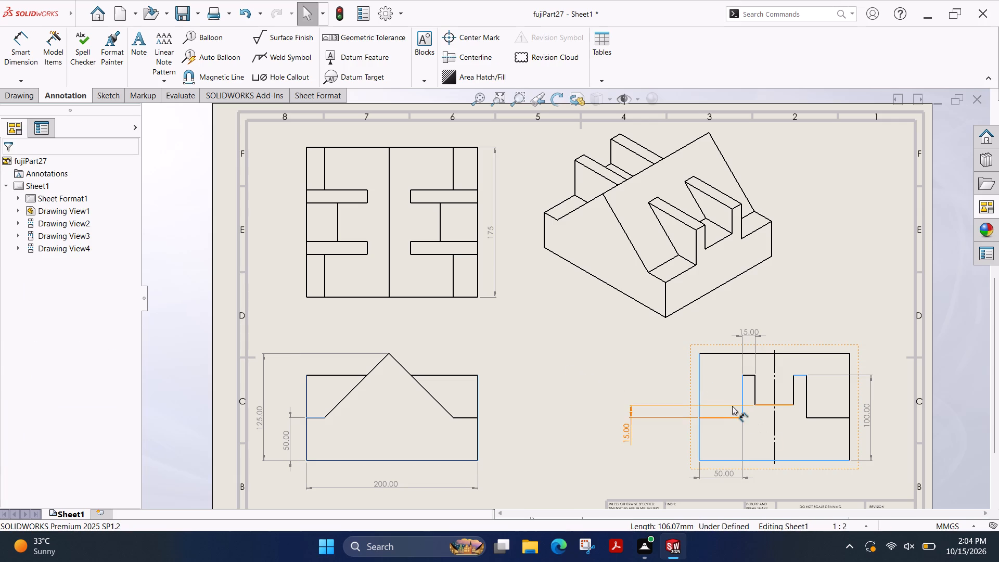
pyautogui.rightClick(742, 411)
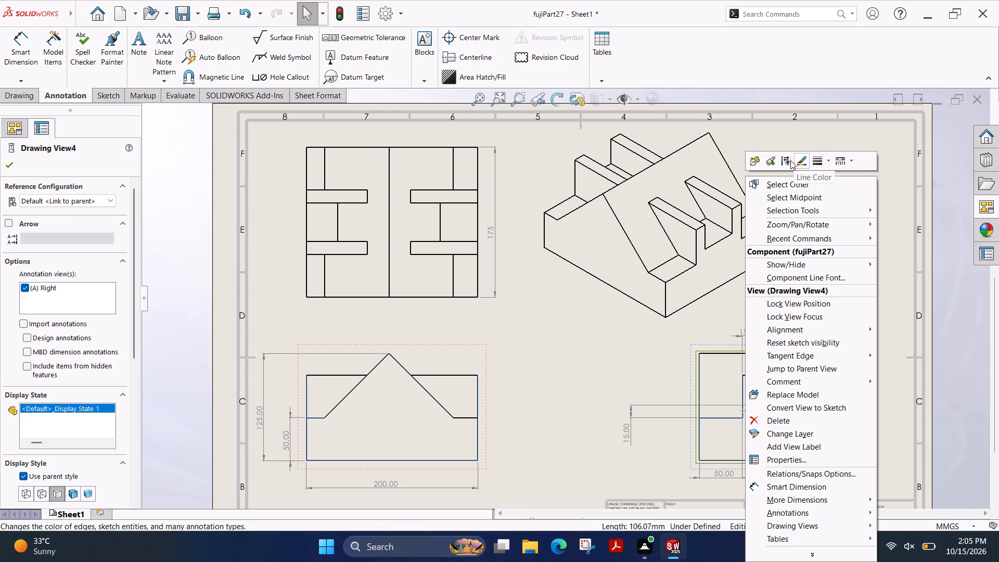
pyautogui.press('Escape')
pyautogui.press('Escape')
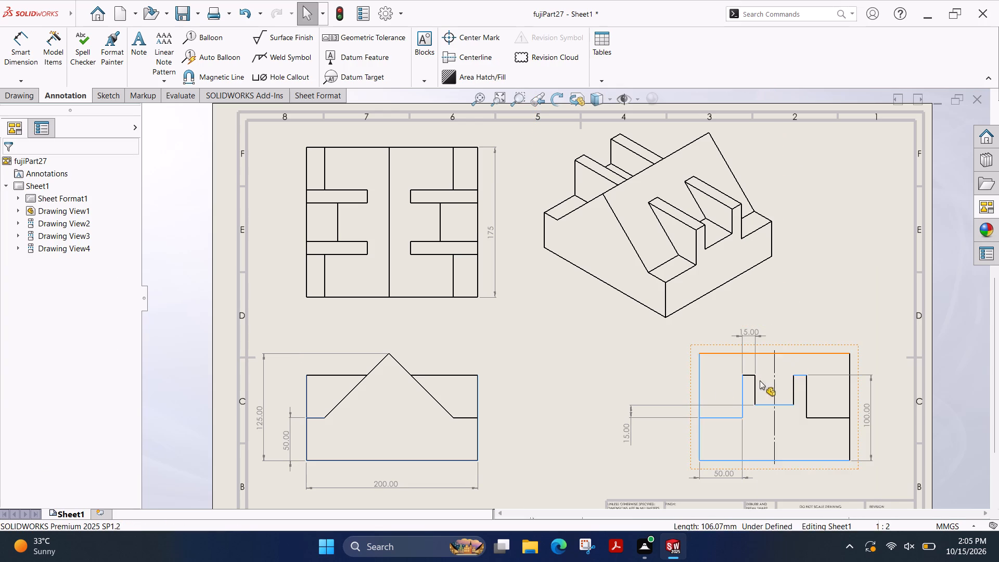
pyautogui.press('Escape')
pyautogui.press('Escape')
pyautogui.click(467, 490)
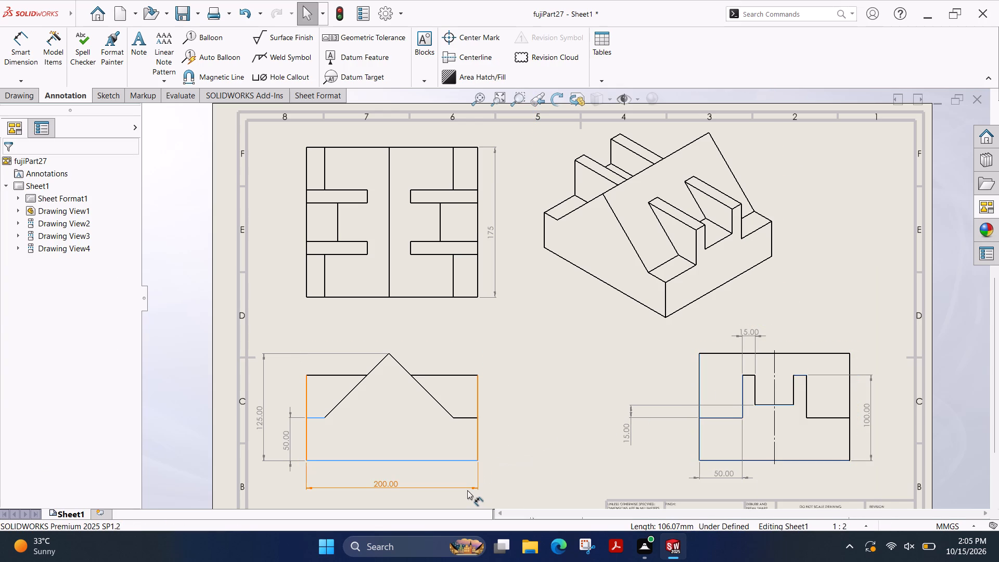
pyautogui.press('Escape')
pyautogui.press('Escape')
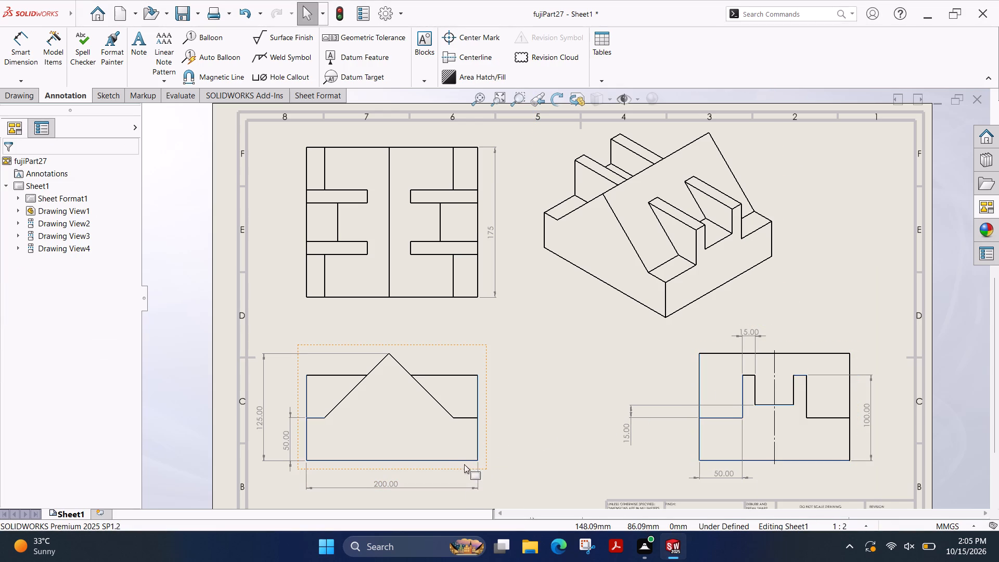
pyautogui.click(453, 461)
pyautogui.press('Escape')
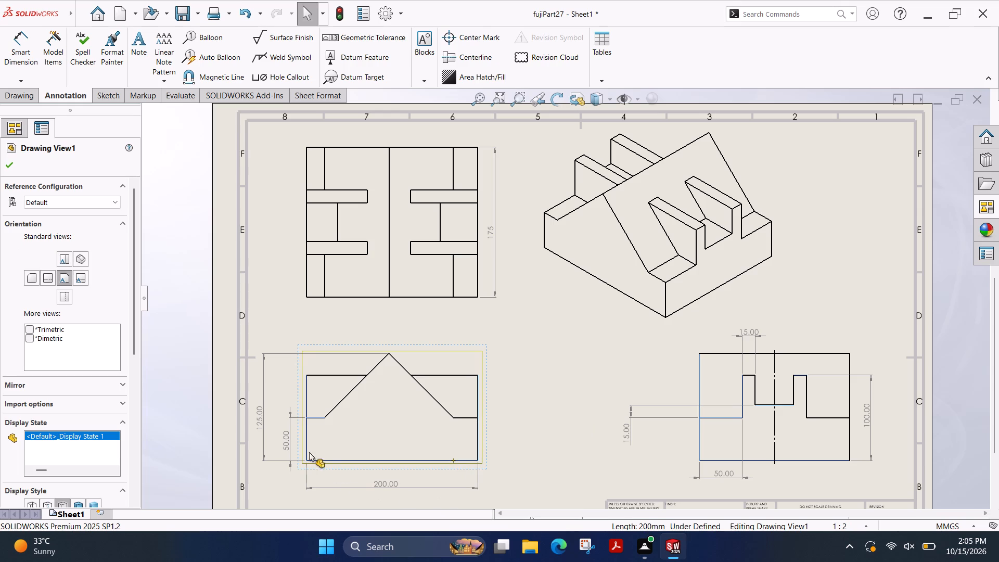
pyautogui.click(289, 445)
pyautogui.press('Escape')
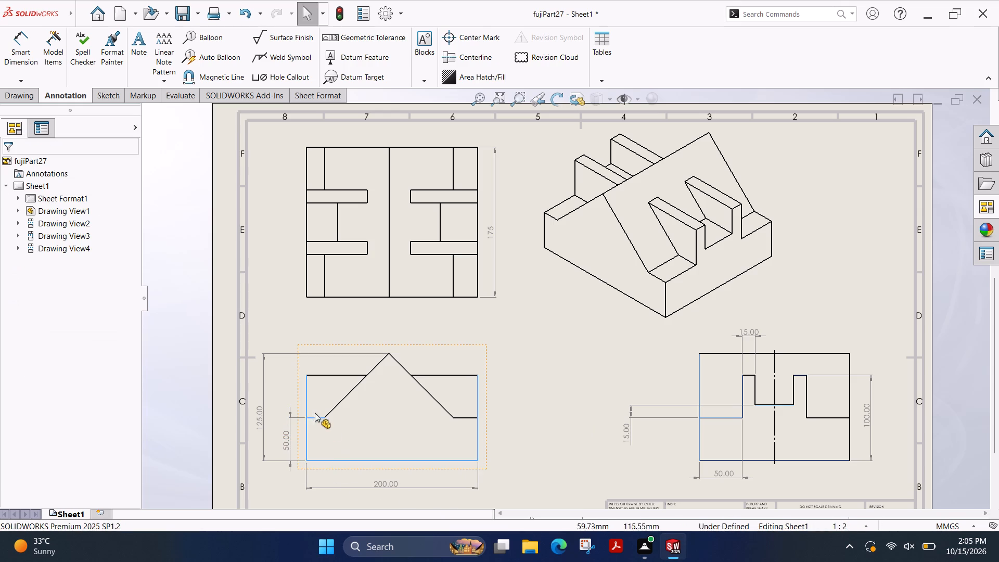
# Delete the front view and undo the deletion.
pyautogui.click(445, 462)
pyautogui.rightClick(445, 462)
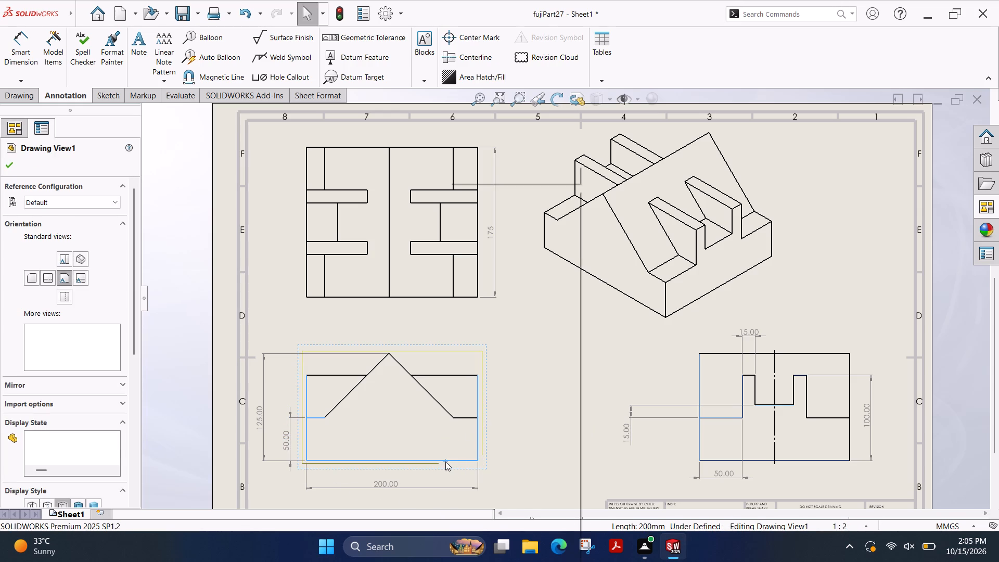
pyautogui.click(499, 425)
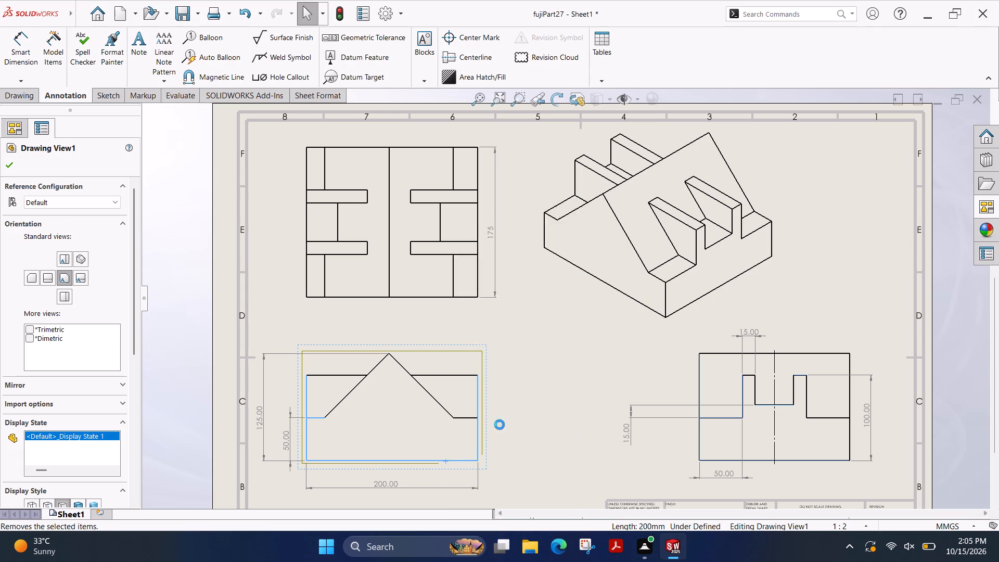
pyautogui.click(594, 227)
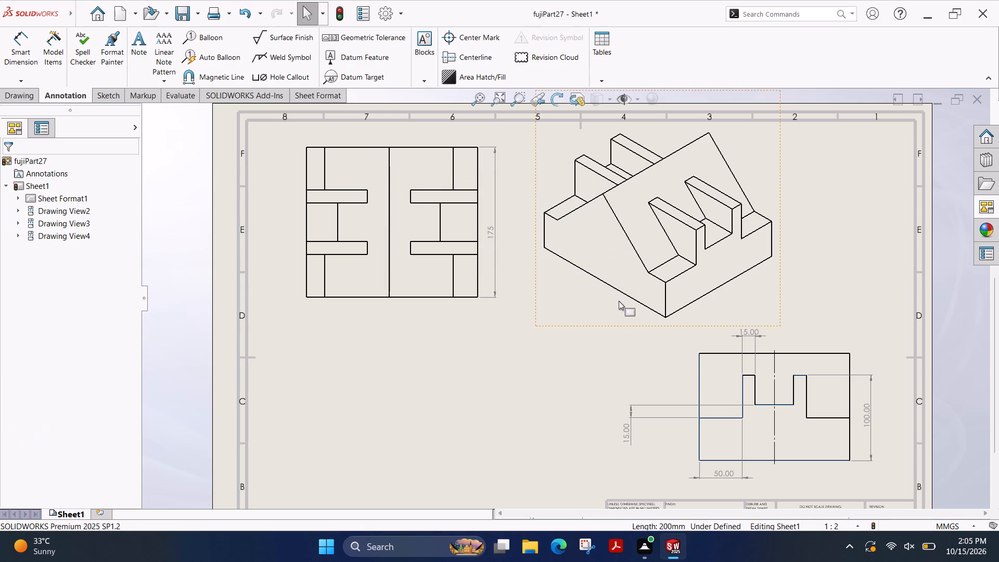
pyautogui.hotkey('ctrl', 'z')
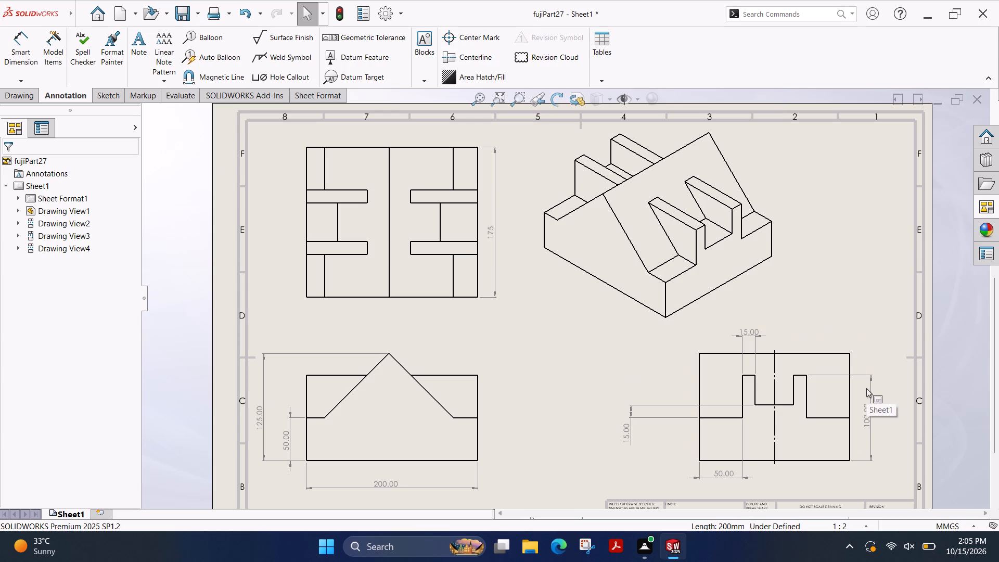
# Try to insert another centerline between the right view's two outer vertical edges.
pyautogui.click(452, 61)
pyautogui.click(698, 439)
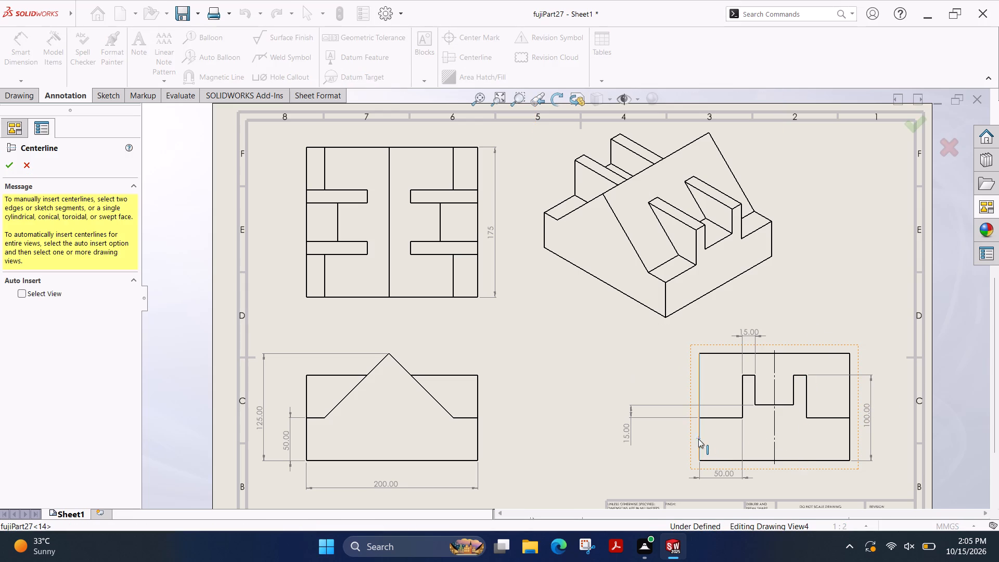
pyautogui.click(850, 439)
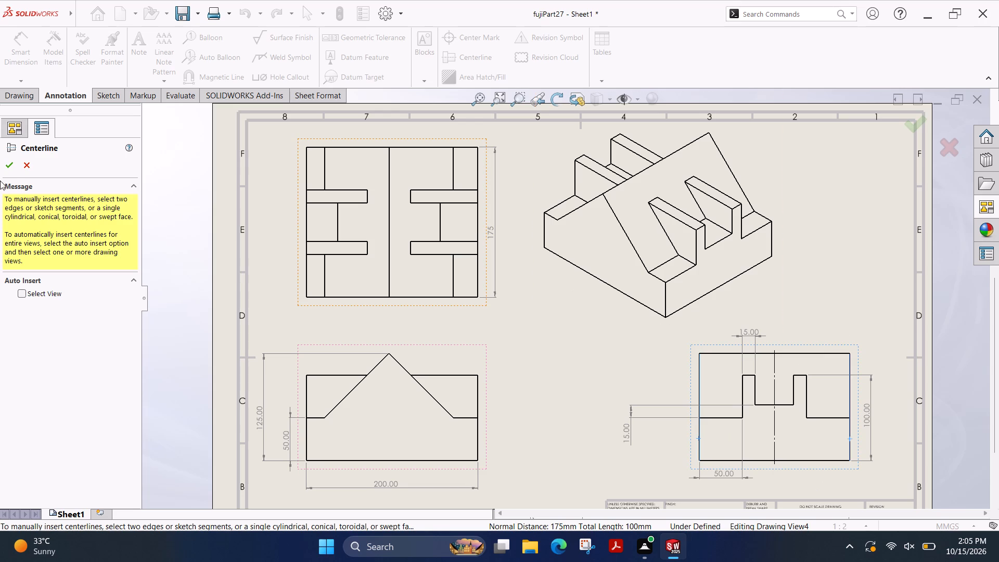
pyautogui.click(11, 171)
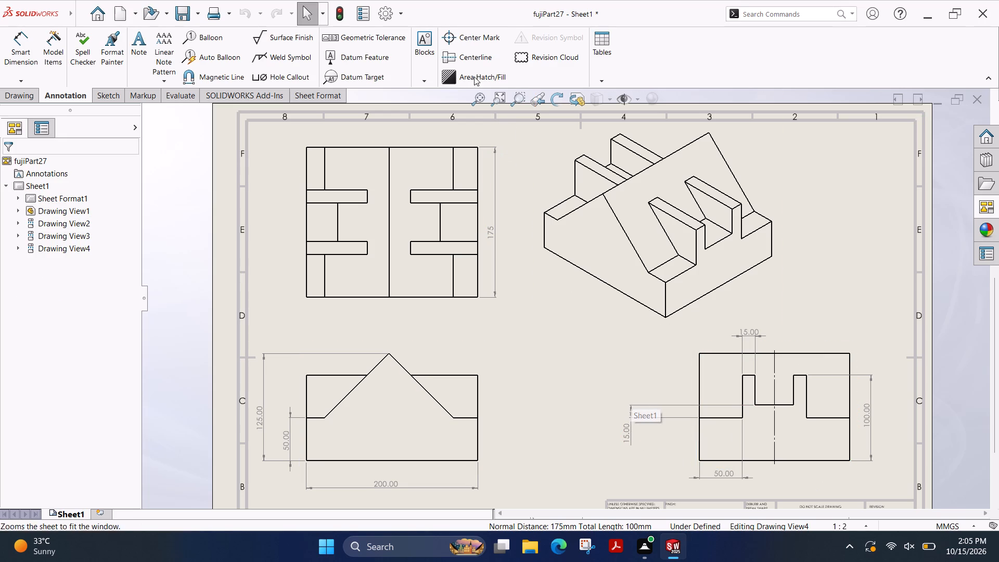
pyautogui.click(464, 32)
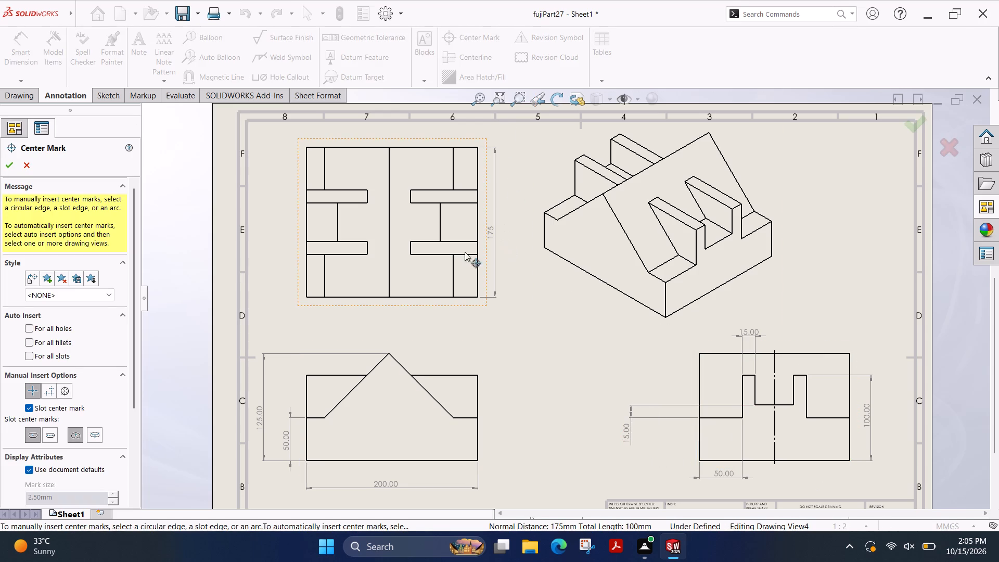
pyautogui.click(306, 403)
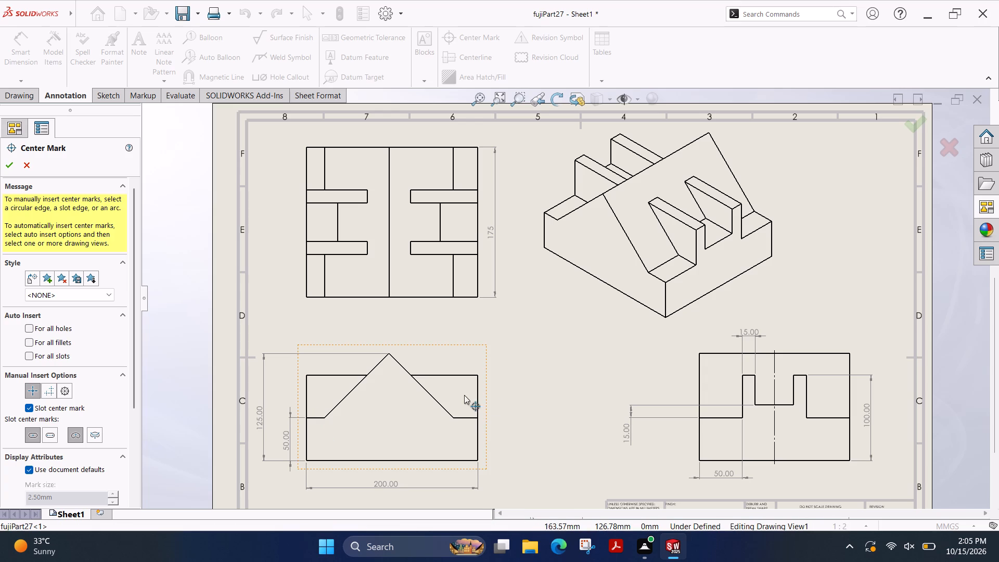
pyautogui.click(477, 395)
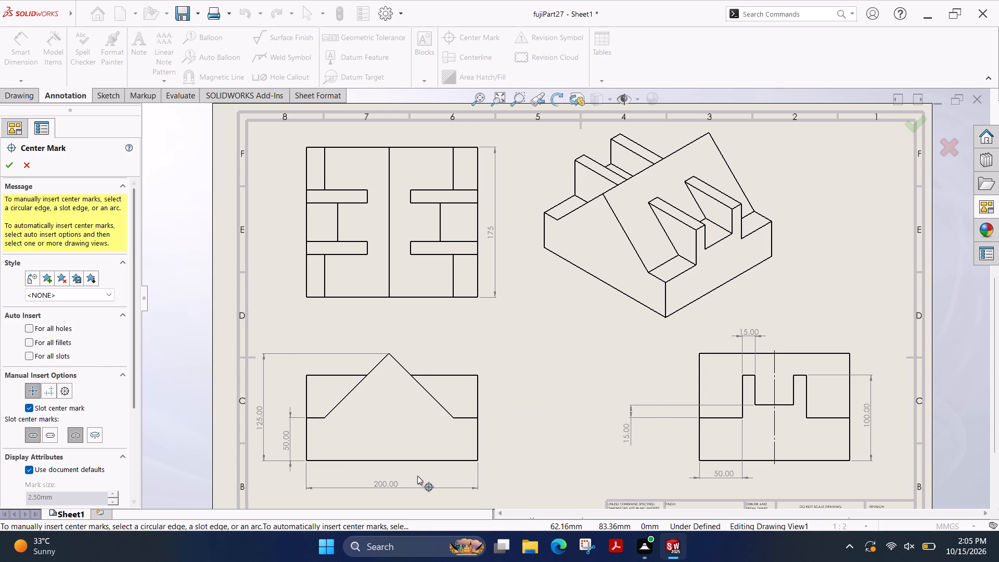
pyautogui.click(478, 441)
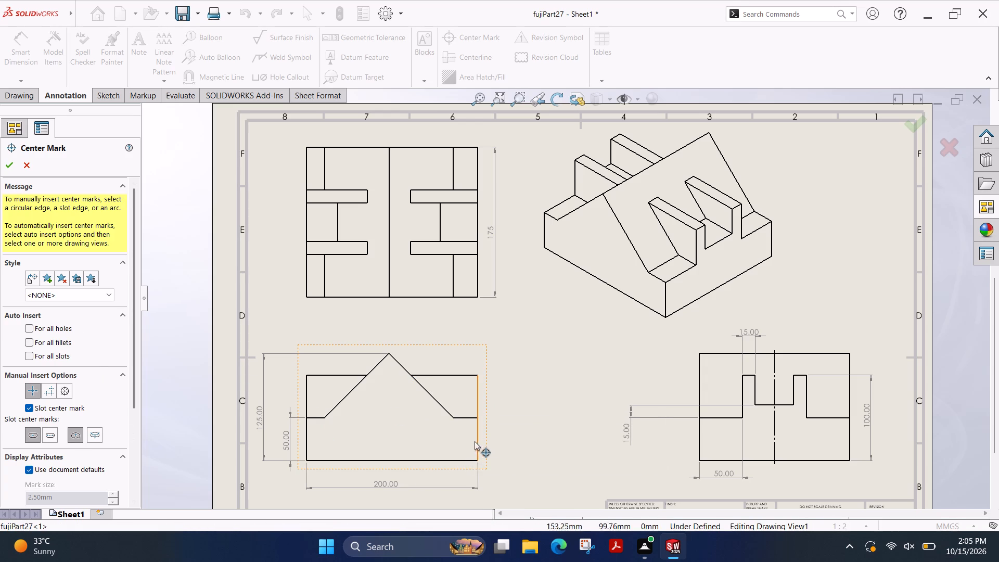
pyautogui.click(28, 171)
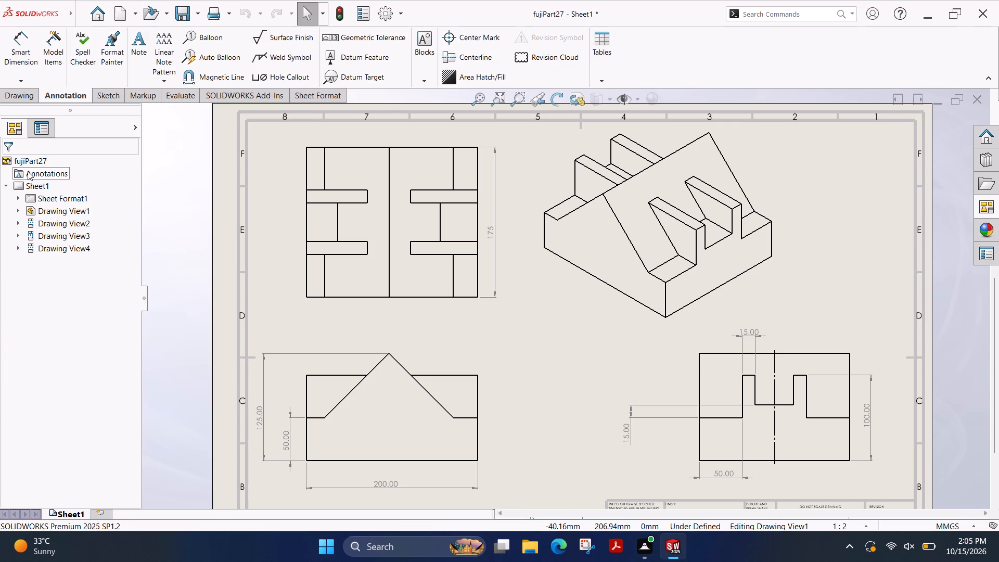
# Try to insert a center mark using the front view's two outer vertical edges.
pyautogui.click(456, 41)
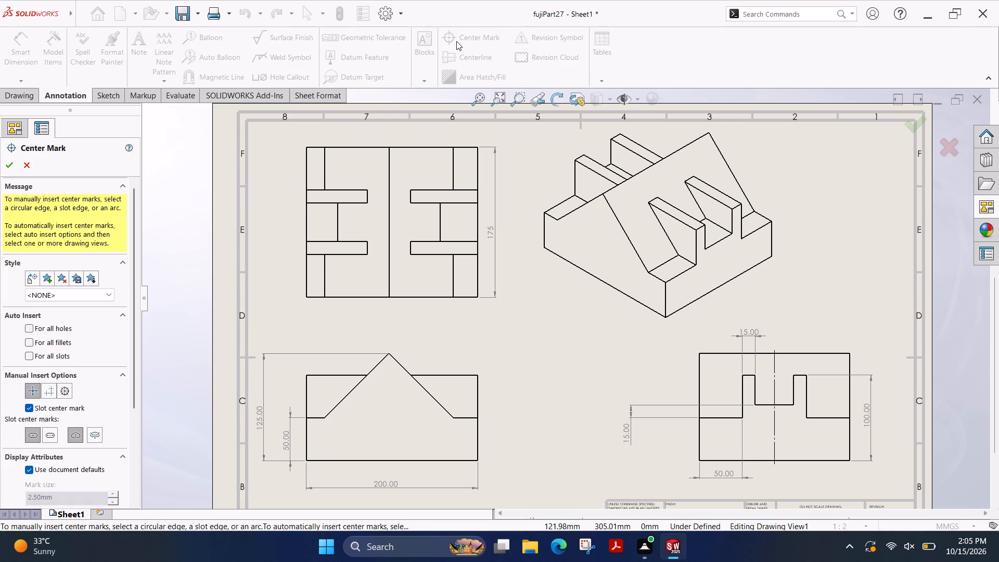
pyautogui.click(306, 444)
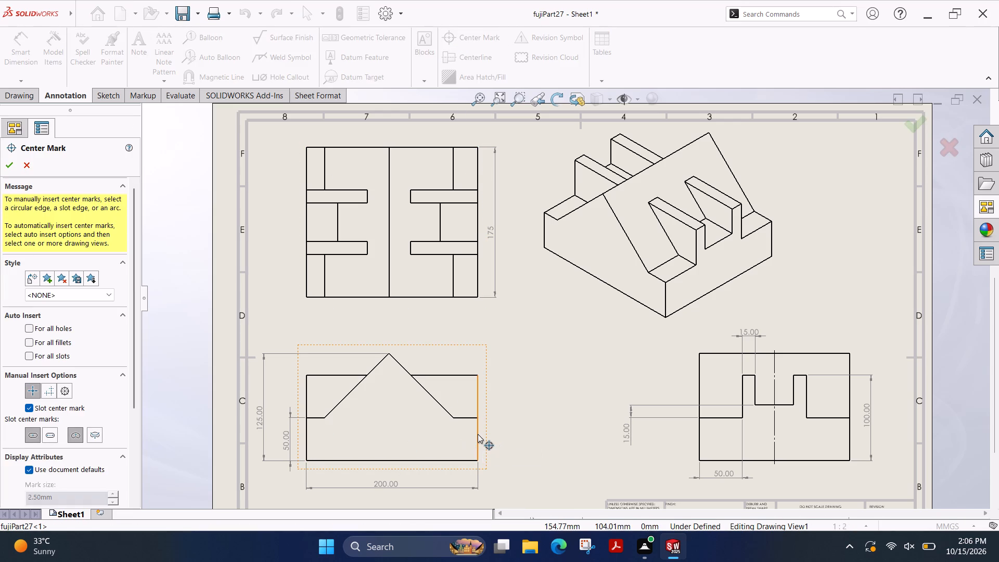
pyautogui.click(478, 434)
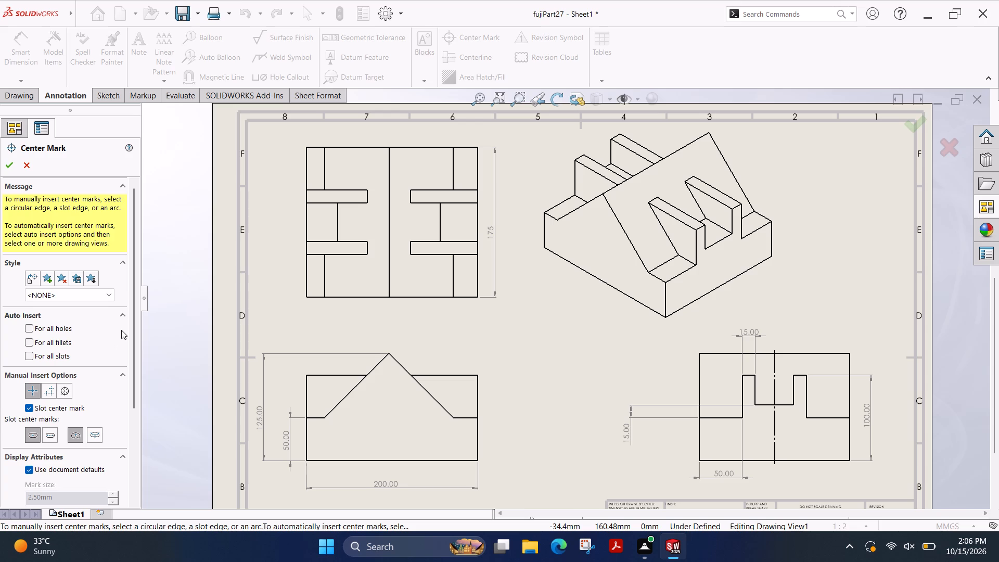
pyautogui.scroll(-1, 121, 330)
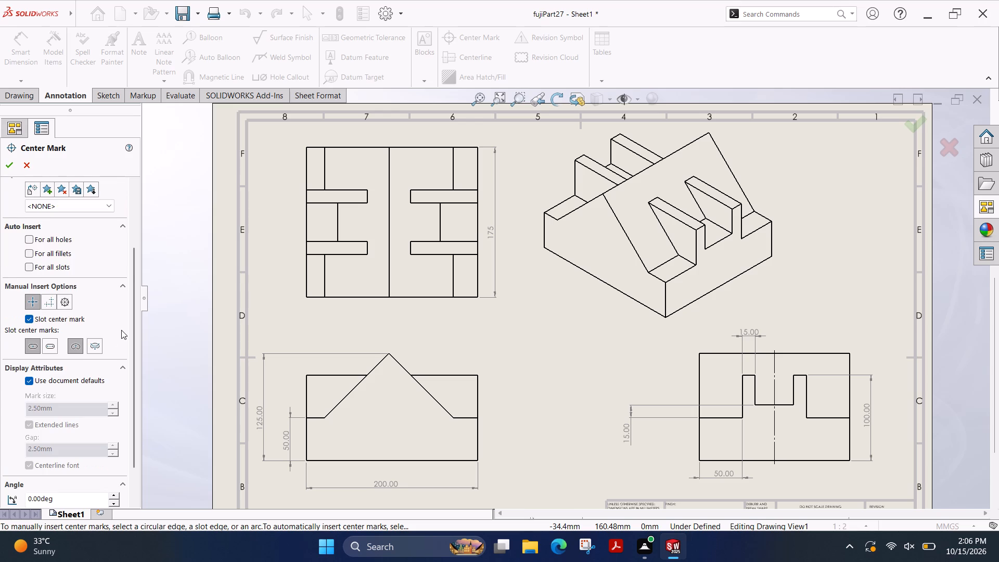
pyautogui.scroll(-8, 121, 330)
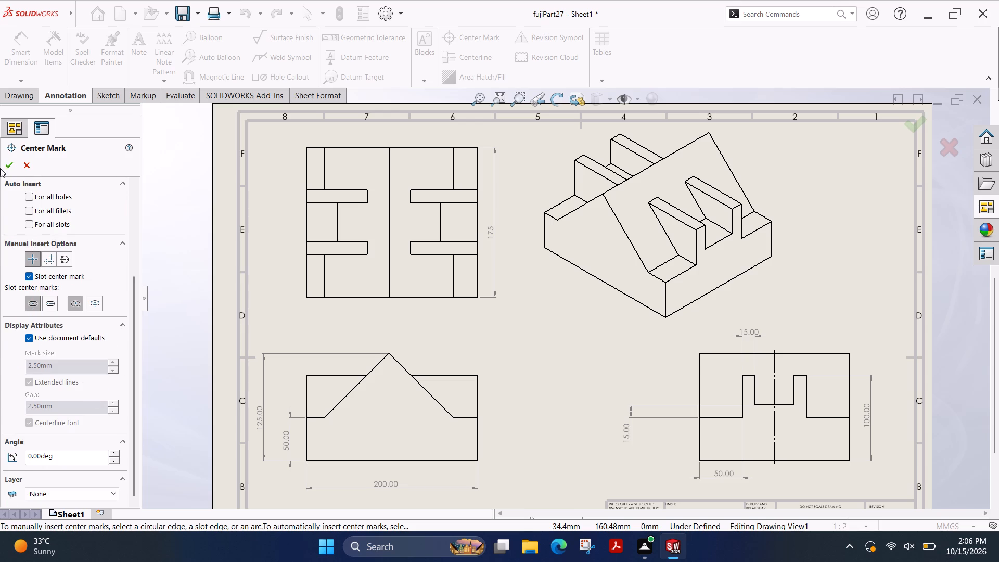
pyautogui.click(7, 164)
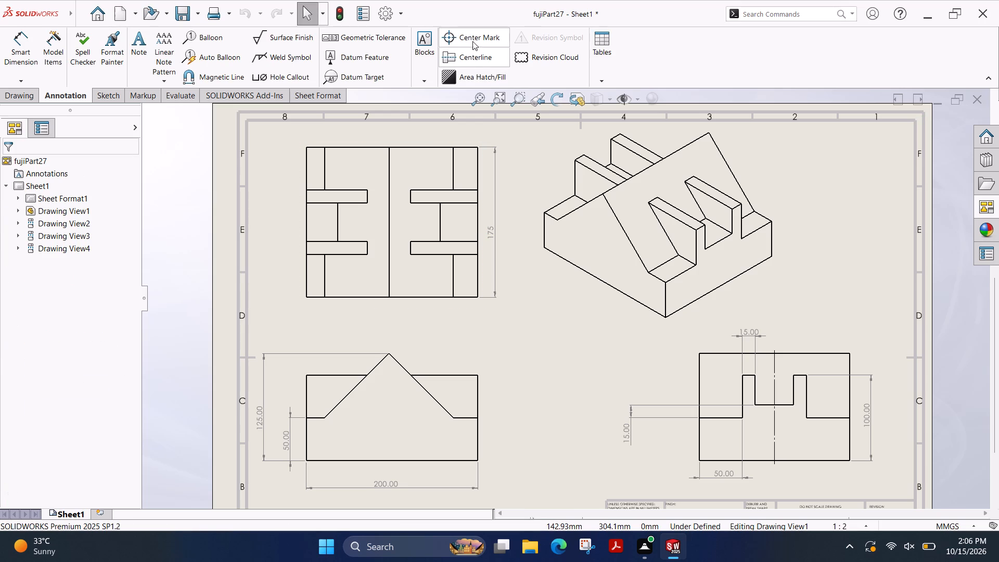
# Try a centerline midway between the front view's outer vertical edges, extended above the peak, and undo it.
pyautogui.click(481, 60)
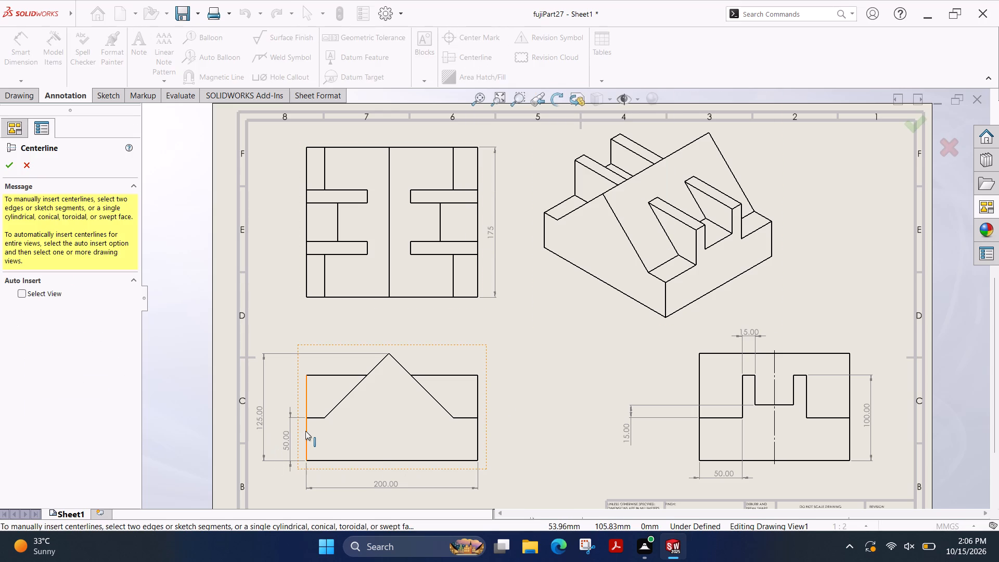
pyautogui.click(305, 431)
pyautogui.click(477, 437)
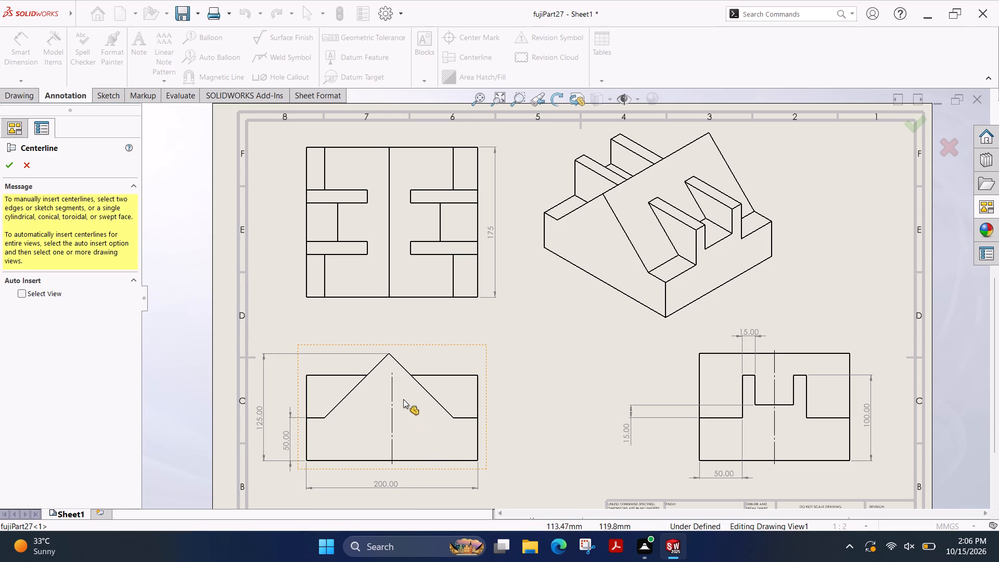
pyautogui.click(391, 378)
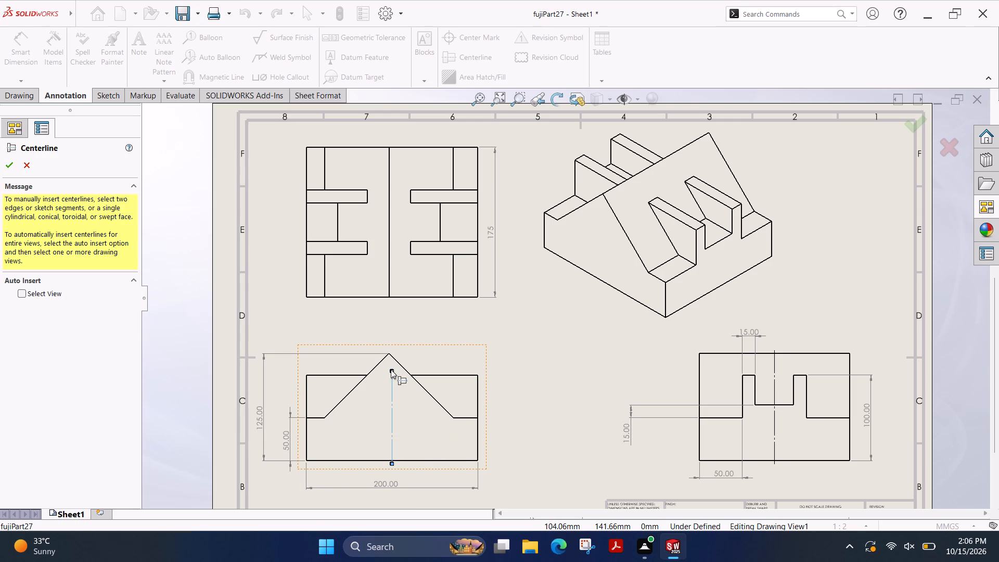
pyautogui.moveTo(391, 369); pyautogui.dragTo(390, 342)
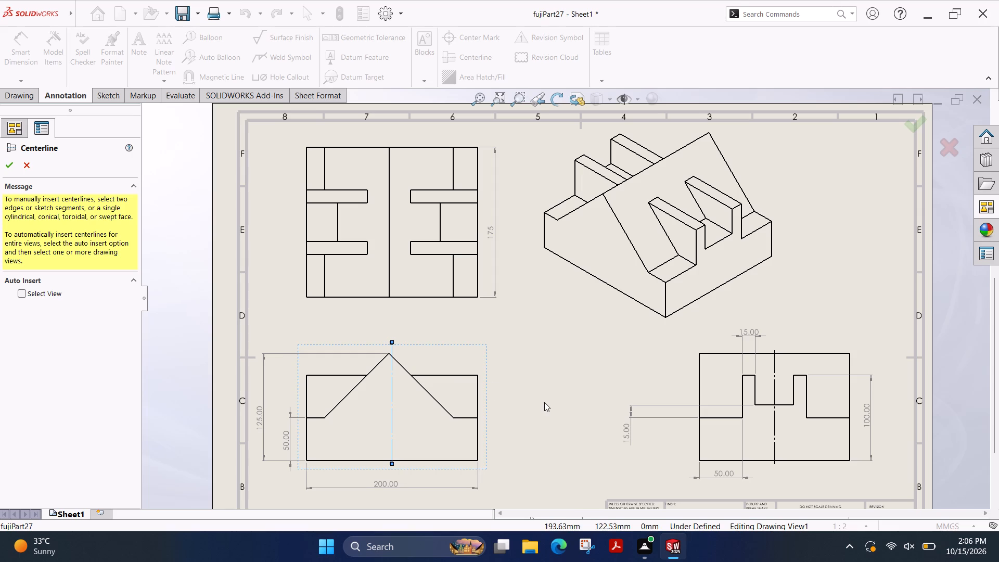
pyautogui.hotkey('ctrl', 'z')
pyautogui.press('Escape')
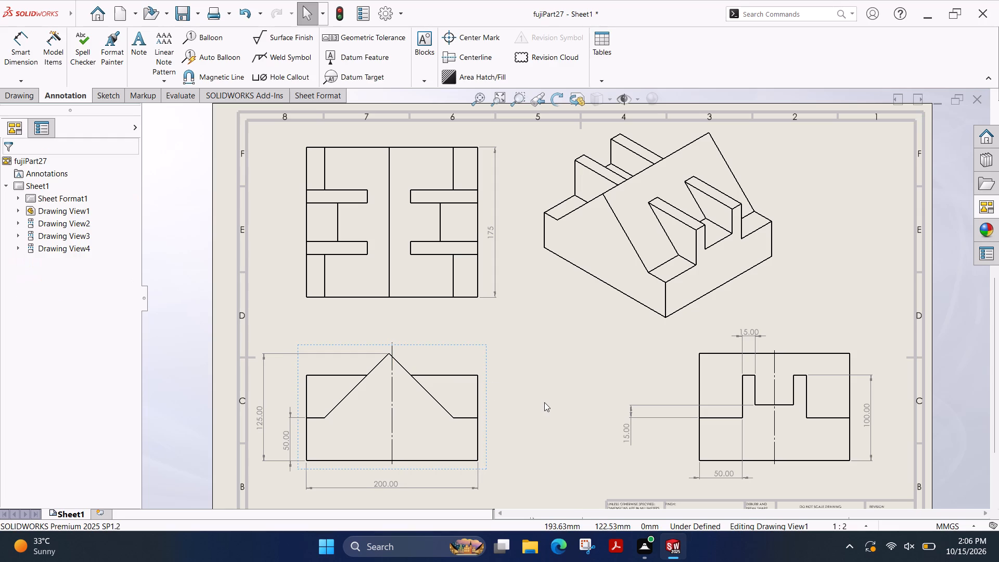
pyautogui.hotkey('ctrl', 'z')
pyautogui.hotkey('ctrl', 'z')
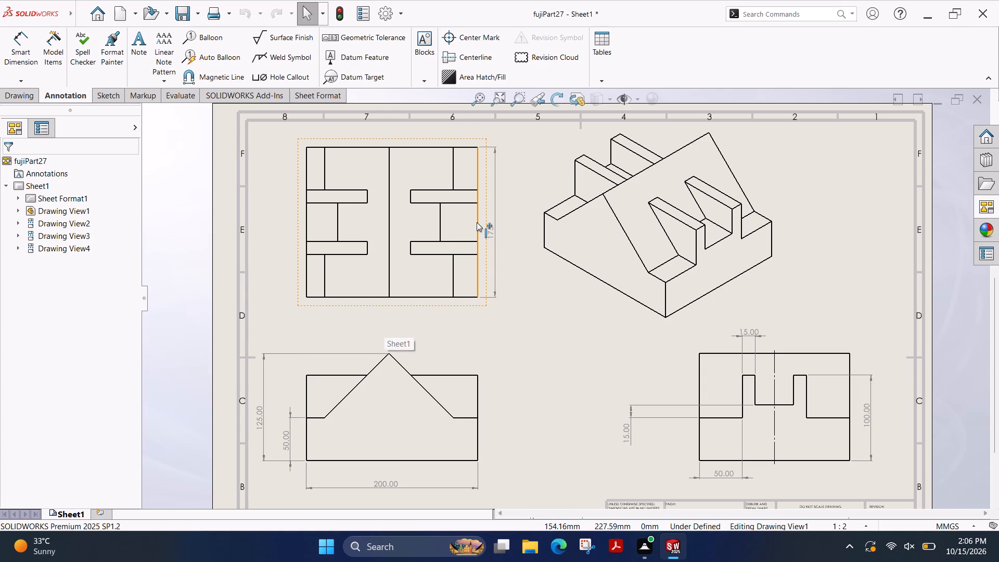
# Add a horizontal centerline midway between the top view's upper and lower edges, extending it past both sides of the view.
pyautogui.click(489, 54)
pyautogui.click(417, 146)
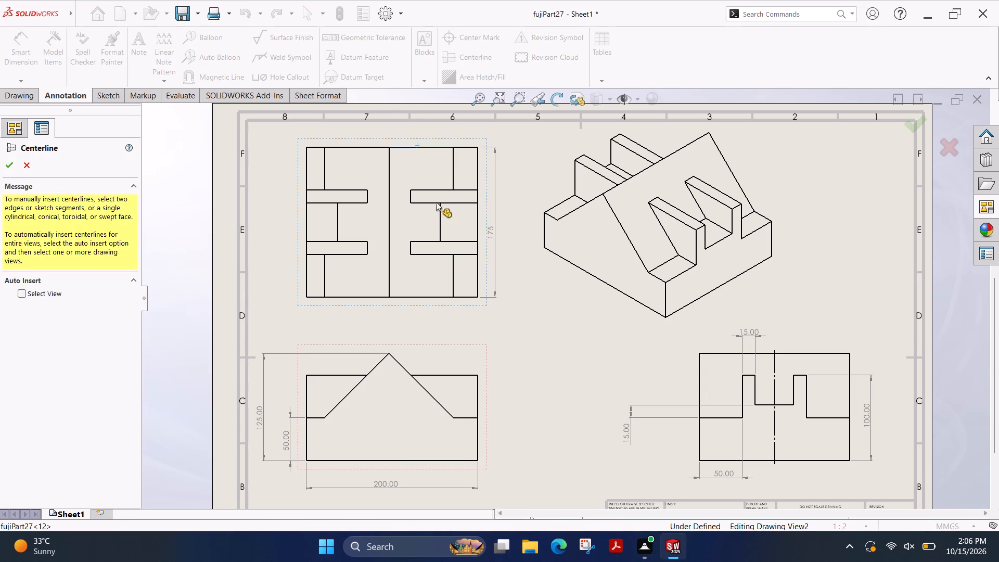
pyautogui.click(429, 296)
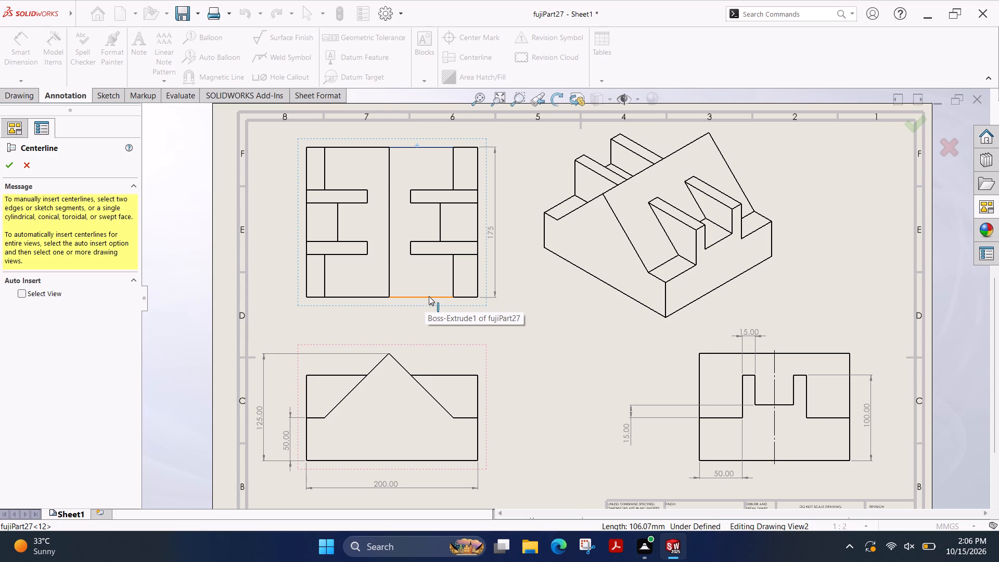
pyautogui.click(400, 221)
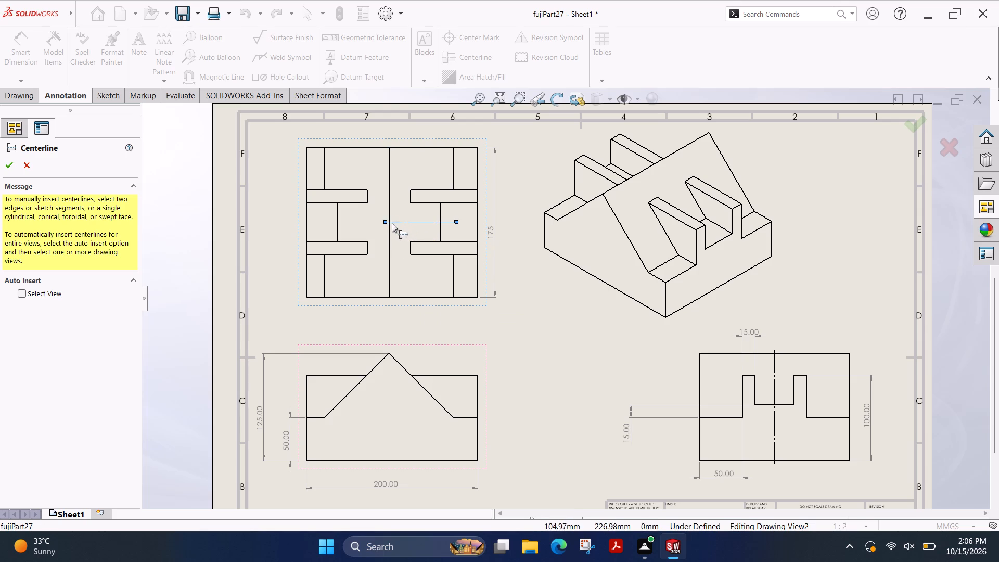
pyautogui.moveTo(385, 221); pyautogui.dragTo(286, 233)
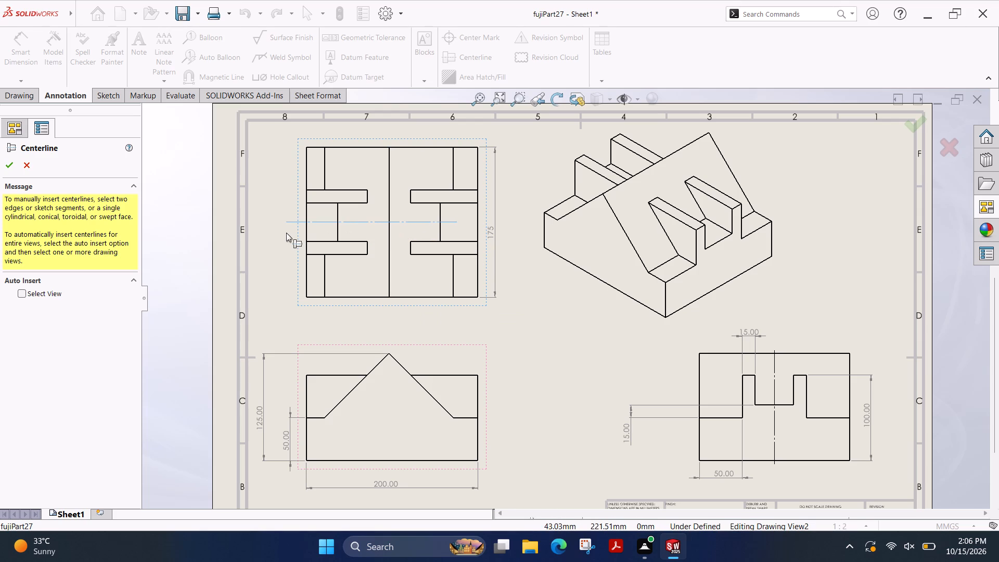
pyautogui.moveTo(286, 233); pyautogui.dragTo(288, 233)
pyautogui.moveTo(455, 222); pyautogui.dragTo(462, 222)
pyautogui.moveTo(462, 222); pyautogui.dragTo(506, 224)
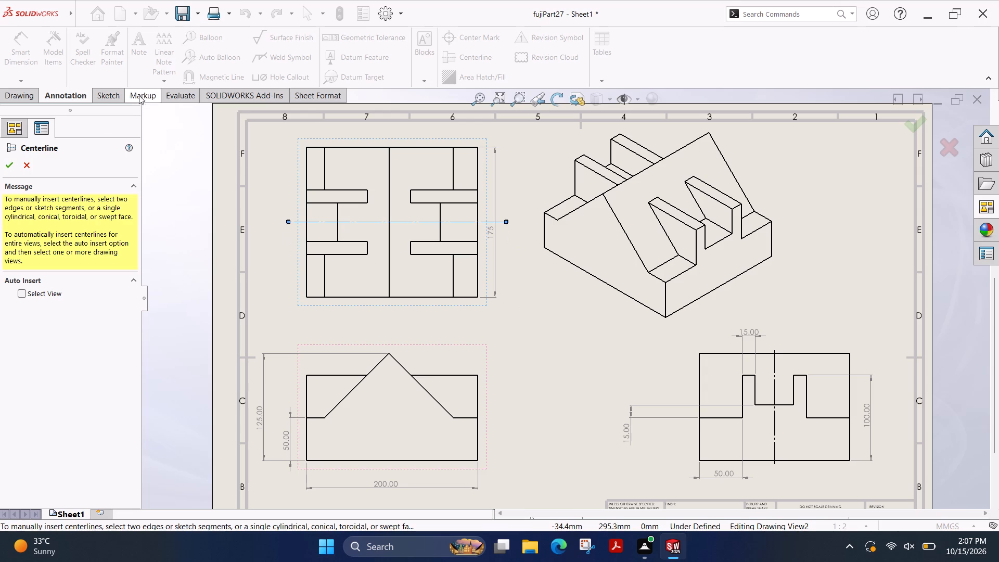
pyautogui.click(10, 168)
# Save the drawing as fujiPart27 in the solid works folder inside fuji plot file on the Desktop.
pyautogui.scroll(-1, 544, 282)
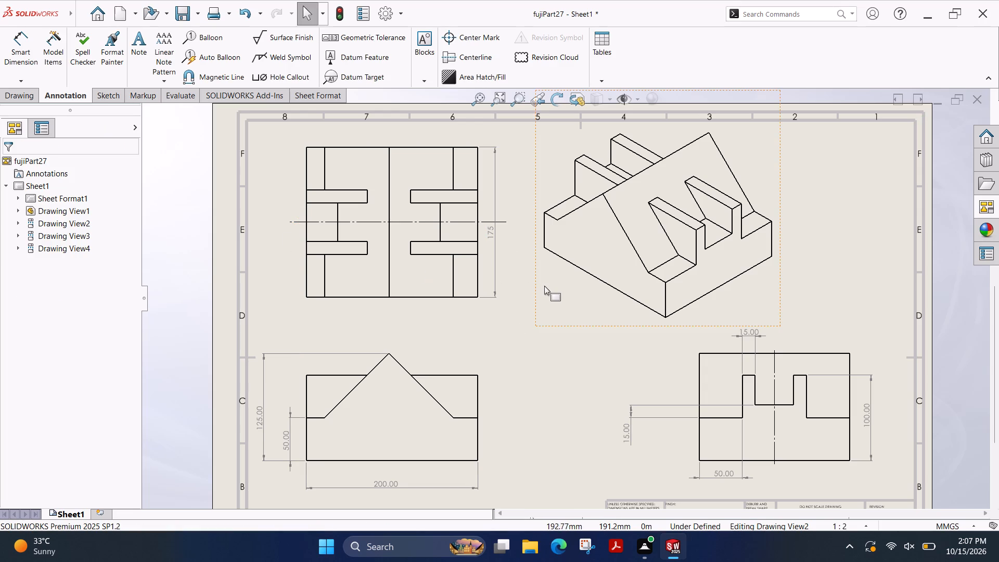
pyautogui.scroll(1, 544, 286)
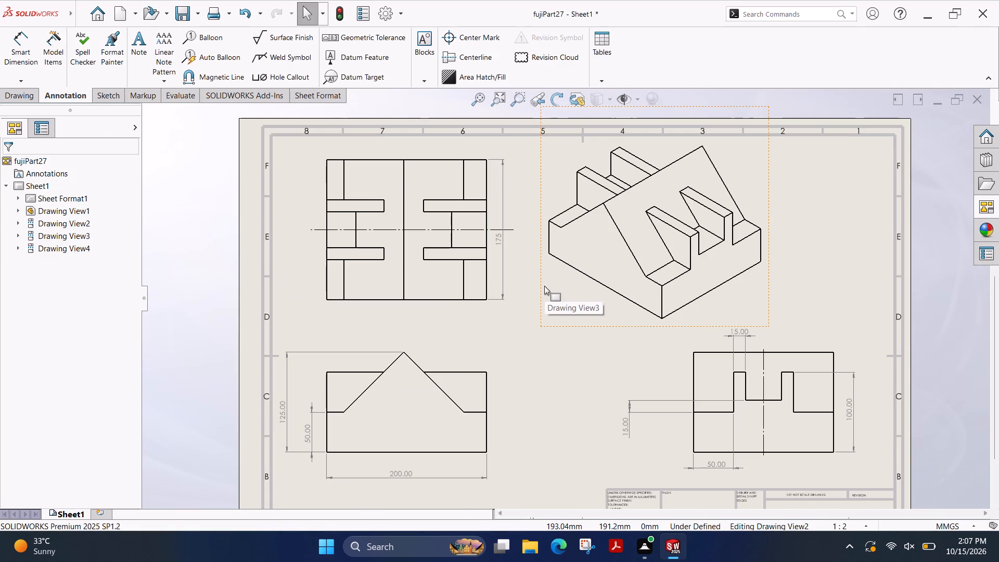
pyautogui.hotkey('ctrl', 's')
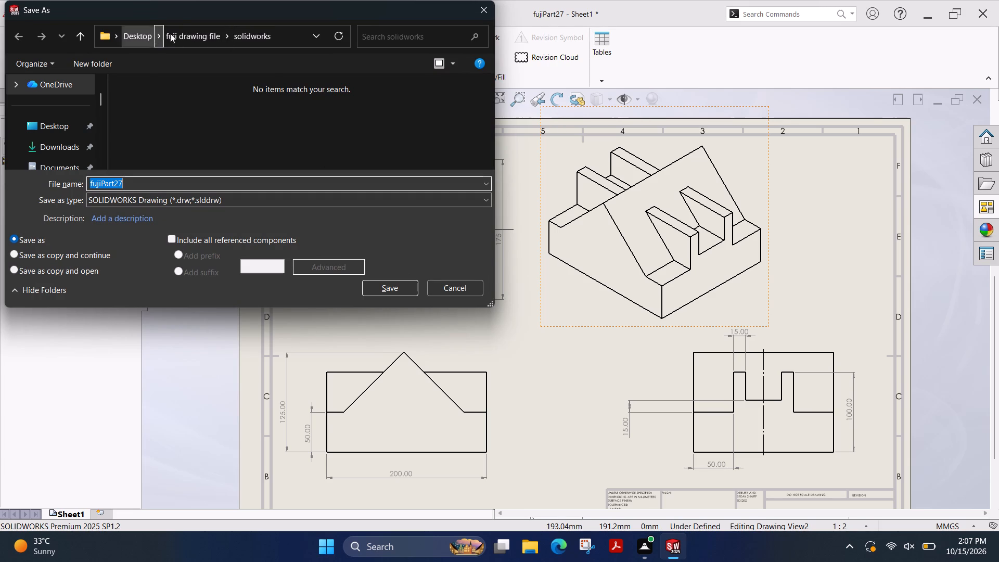
pyautogui.click(202, 32)
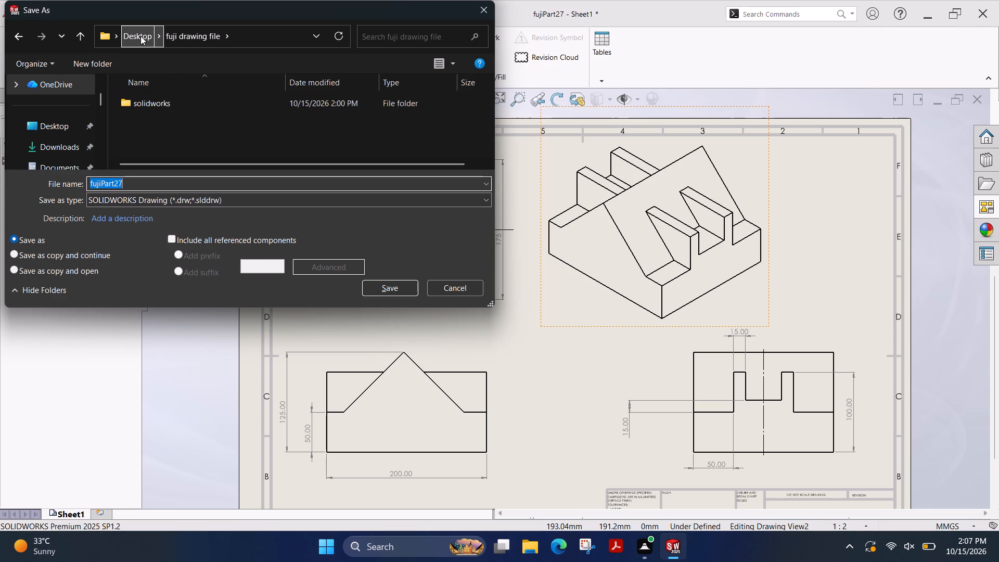
pyautogui.click(140, 36)
pyautogui.doubleClick(187, 115)
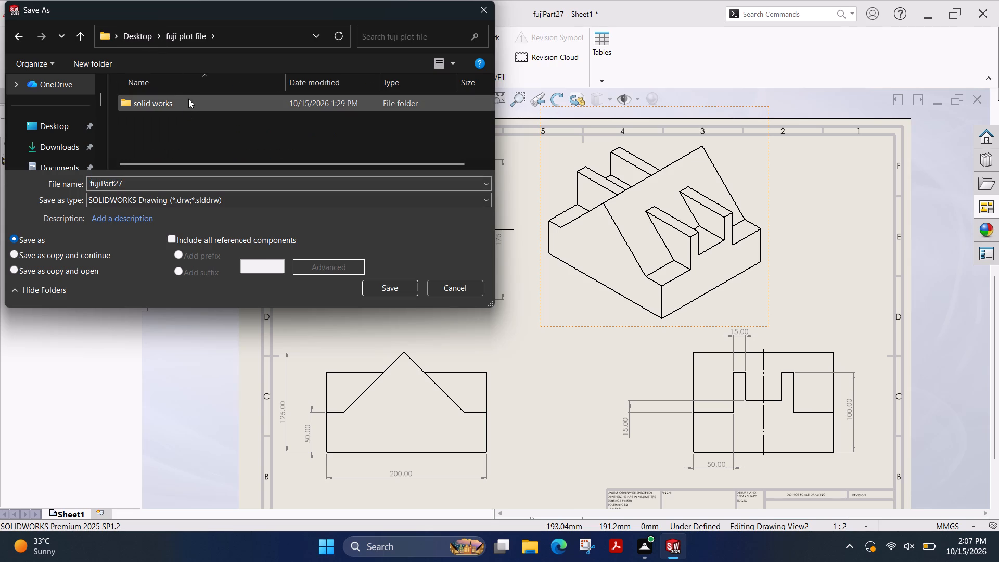
pyautogui.doubleClick(181, 106)
pyautogui.scroll(-14, 243, 100)
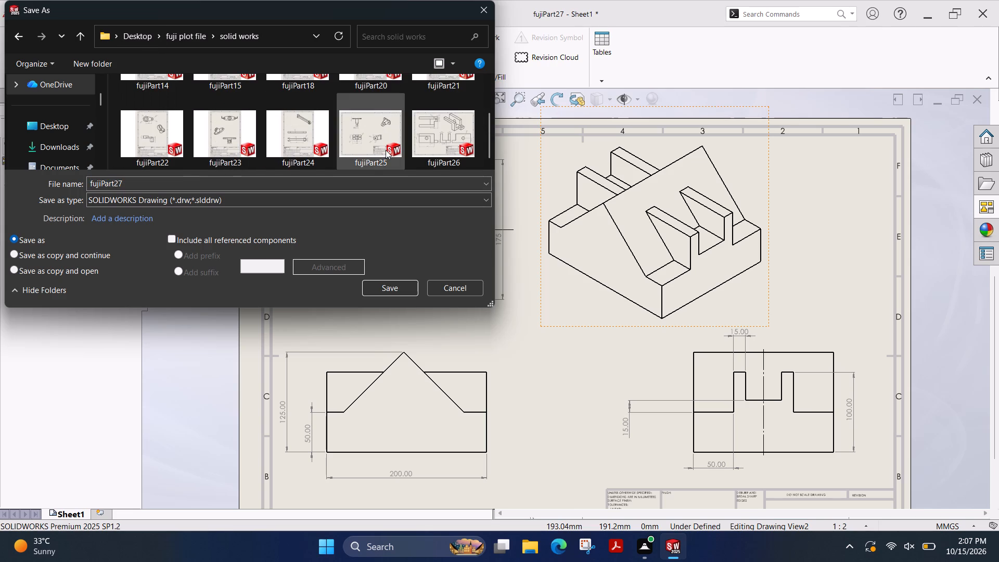
pyautogui.scroll(-5, 386, 150)
pyautogui.scroll(-3, 443, 149)
pyautogui.click(386, 285)
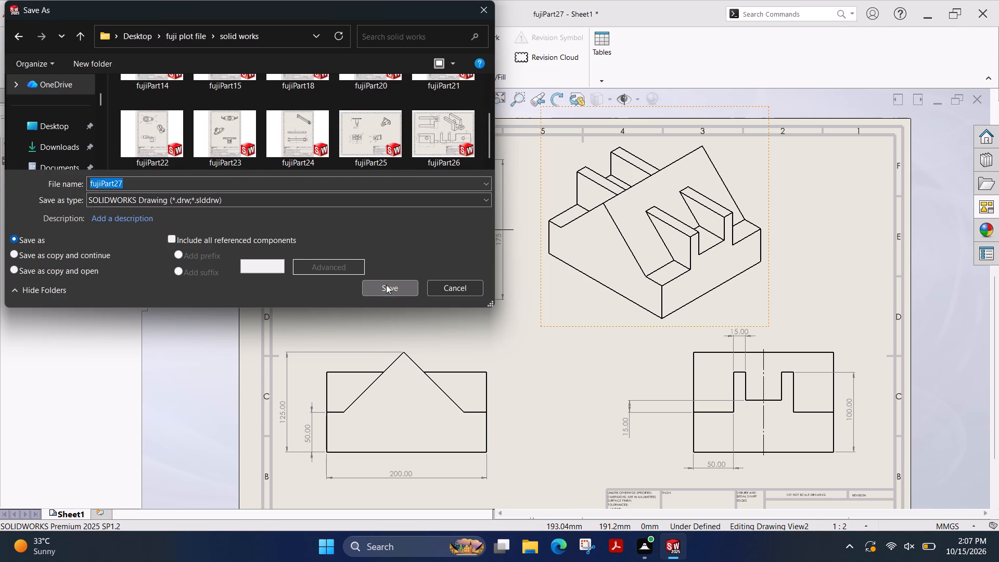